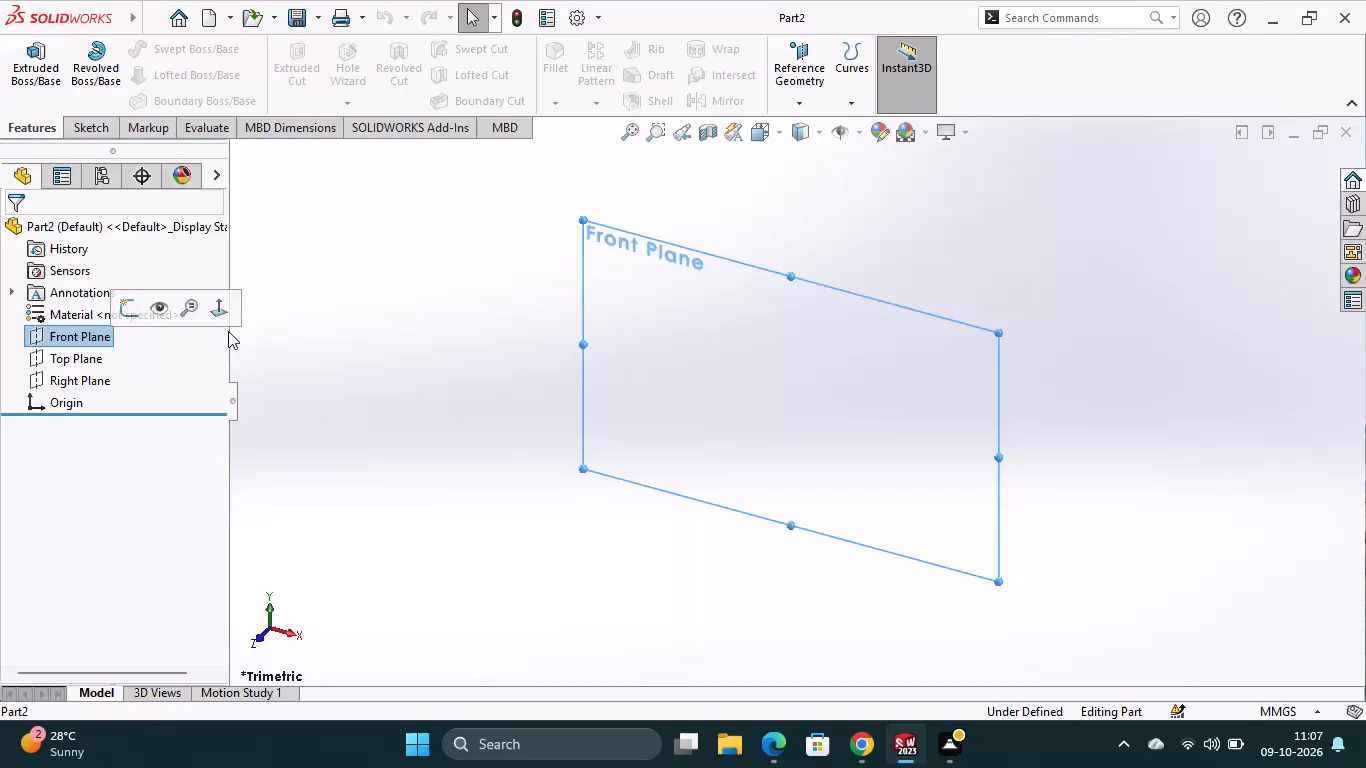
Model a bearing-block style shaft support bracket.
Start a sketch on the Front Plane and draw a horizontal centerline through the origin, ending about 155 mm to the origin's right.
right_click(92, 336)
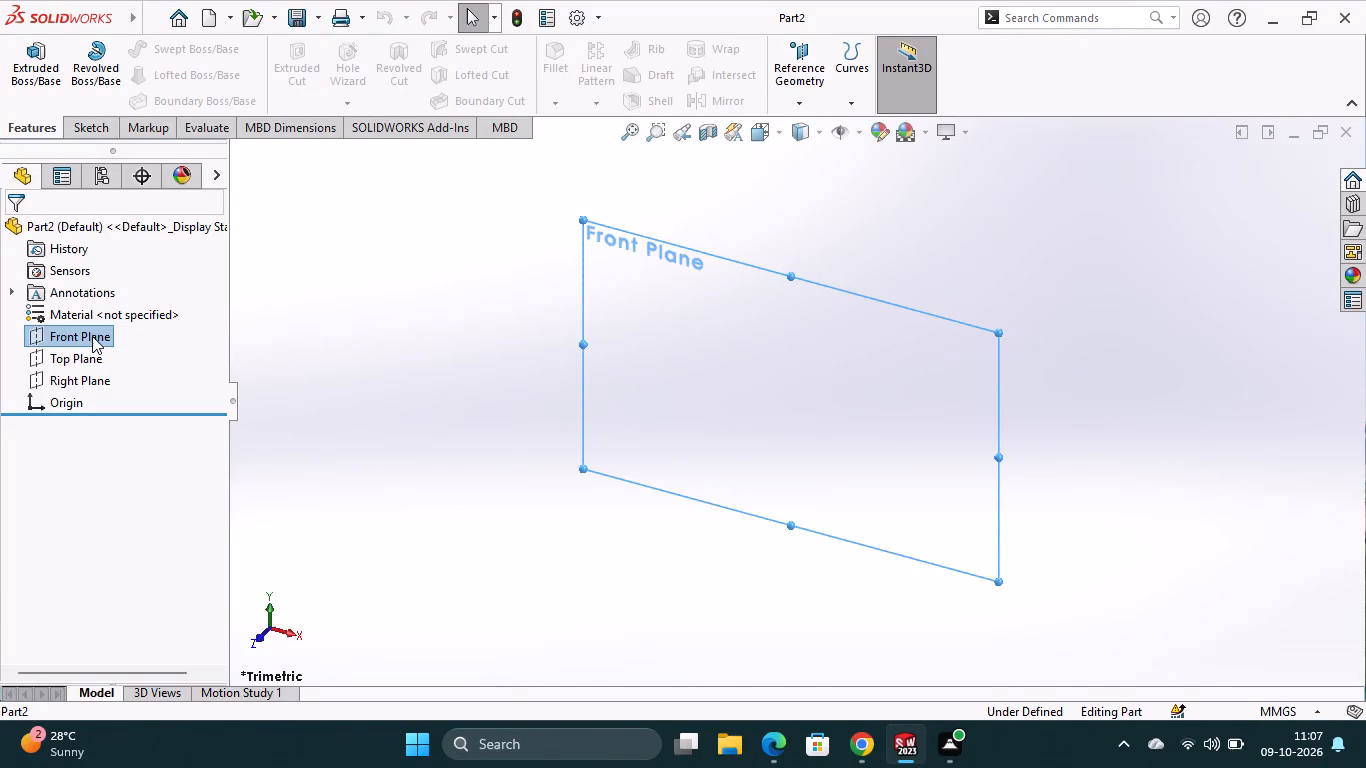
left_click(104, 317)
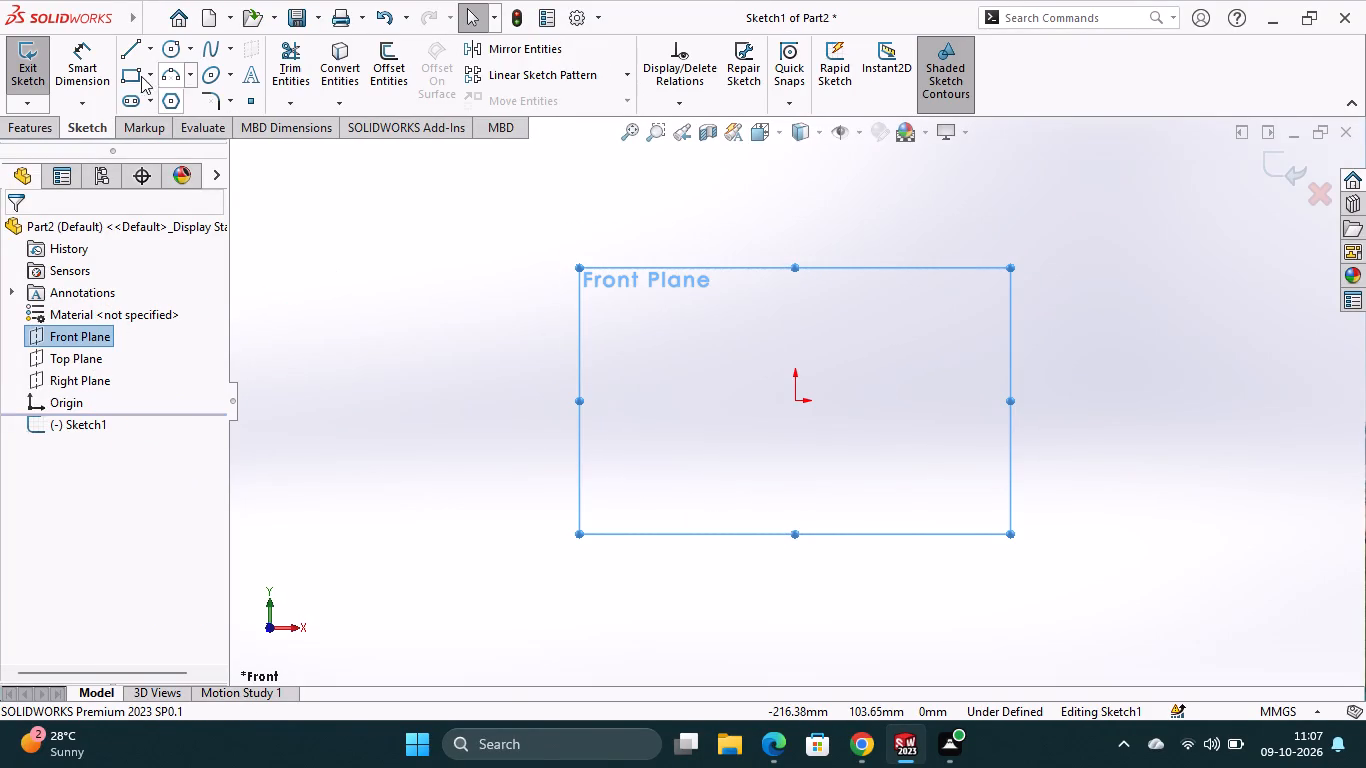
left_click(150, 54)
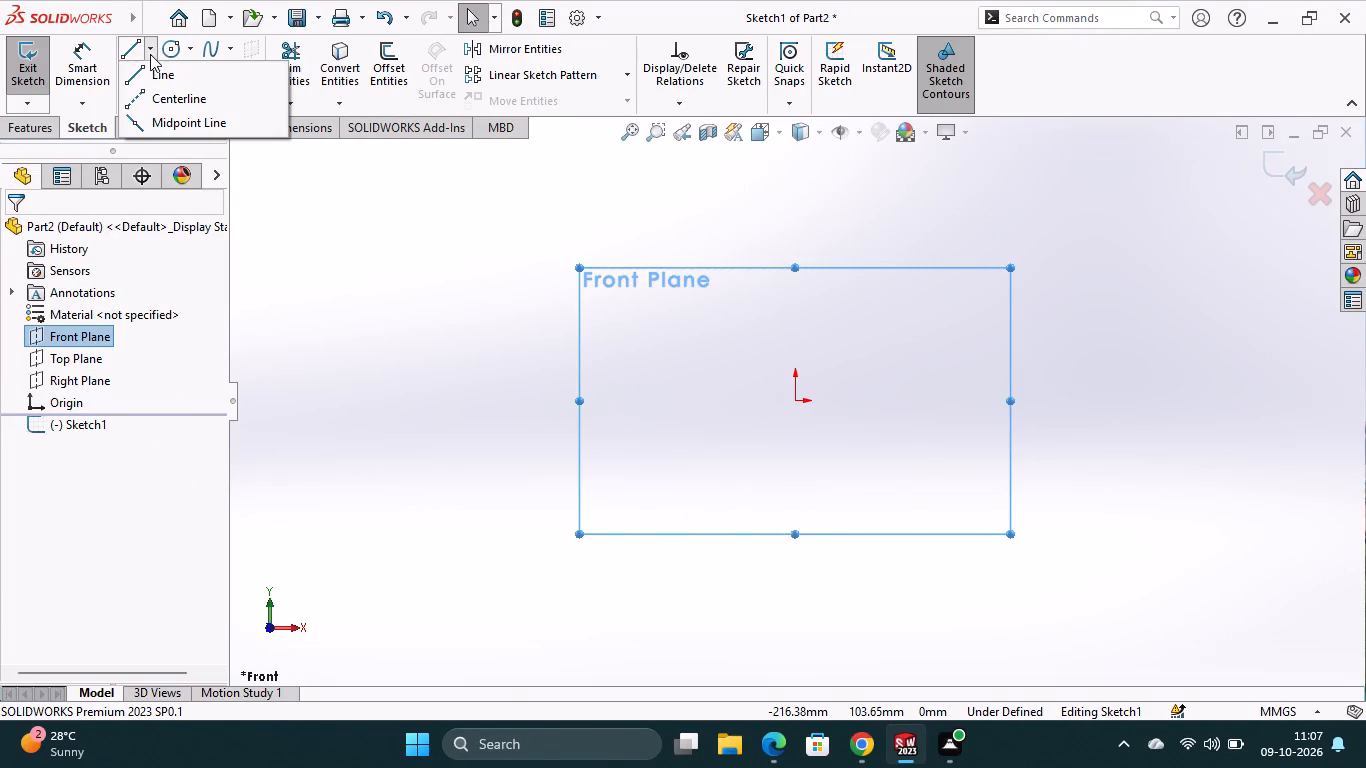
left_click(166, 100)
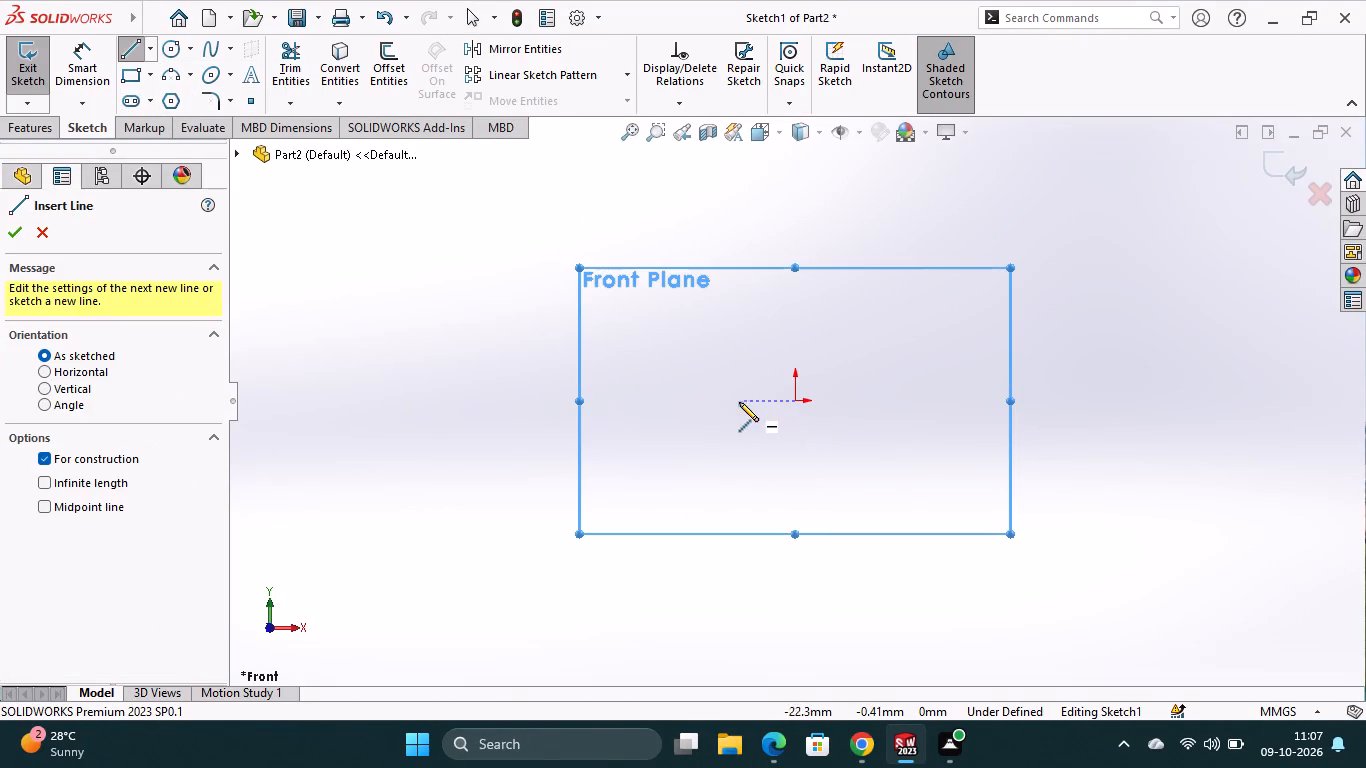
left_click(656, 401)
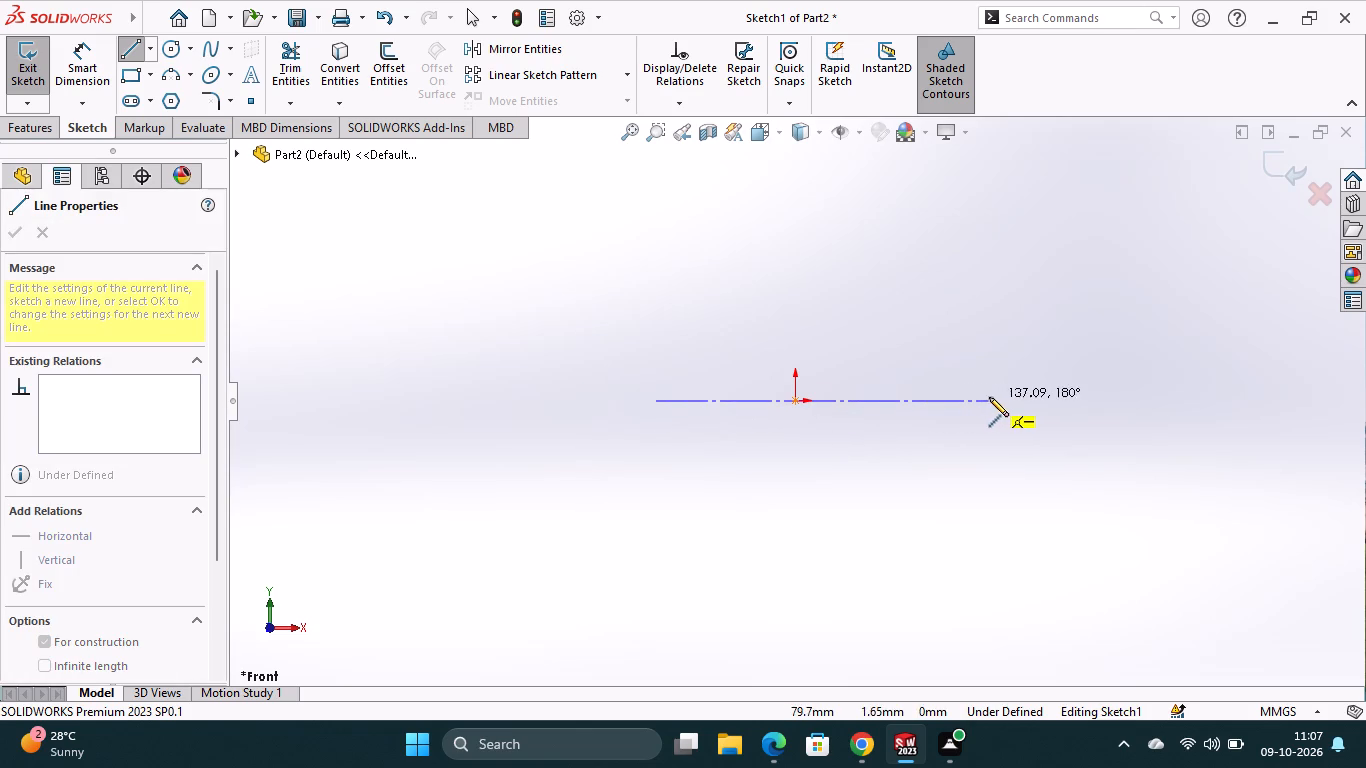
left_click(1019, 398)
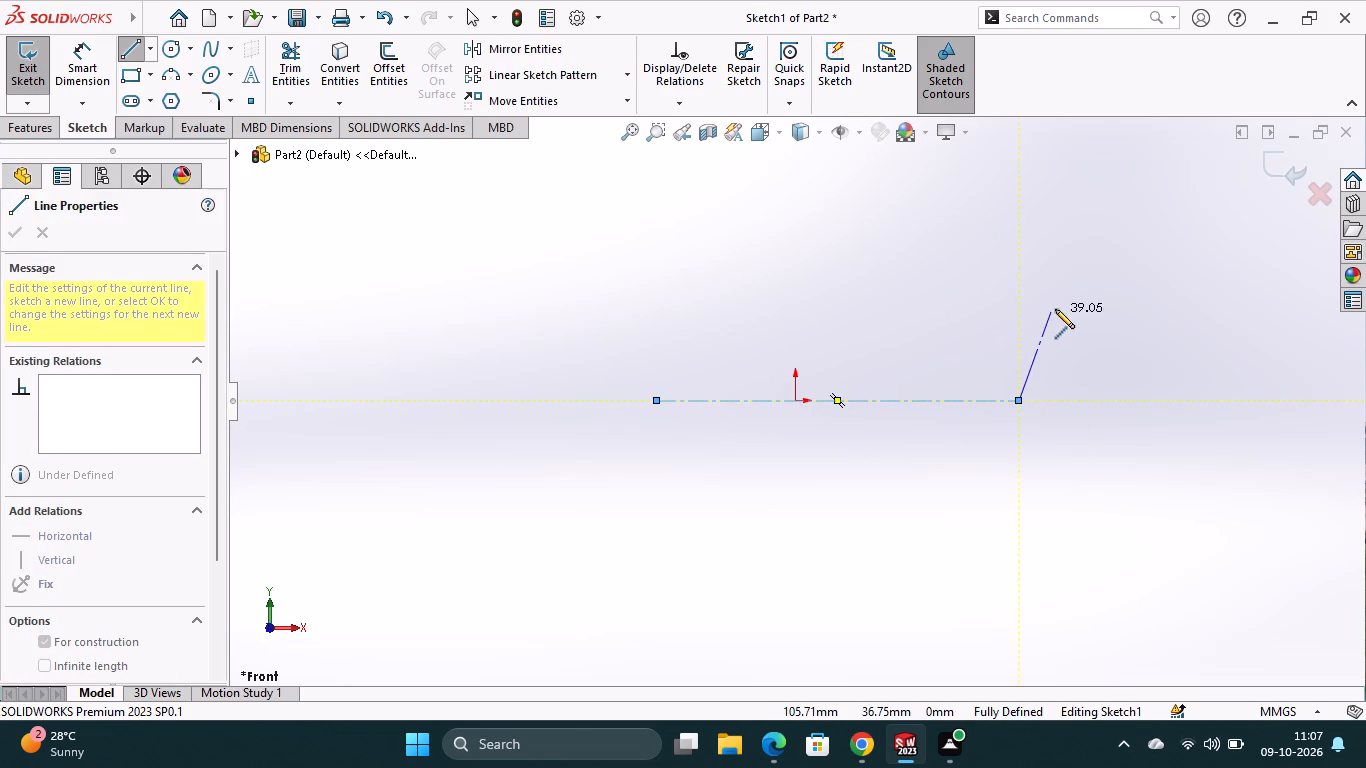
key("Escape")
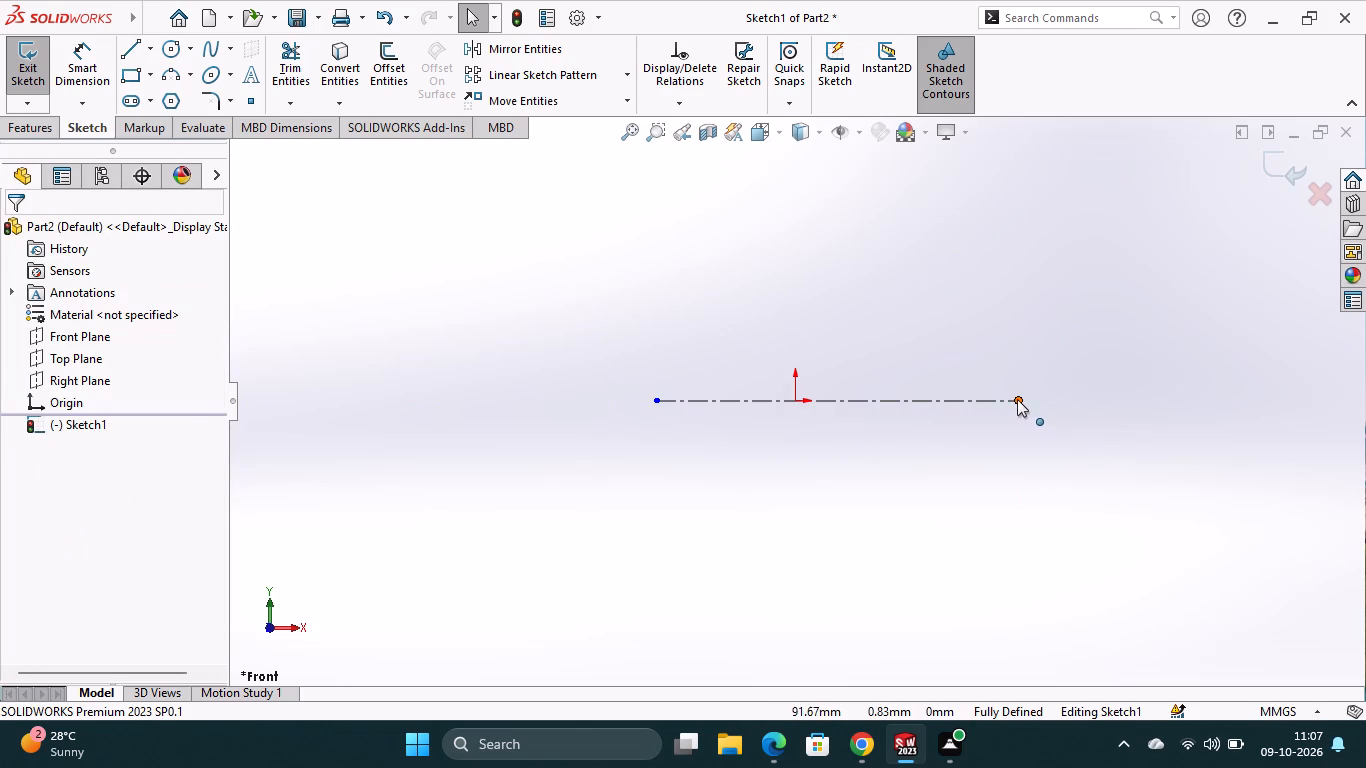
left_click_drag(1017, 399, 1170, 401)
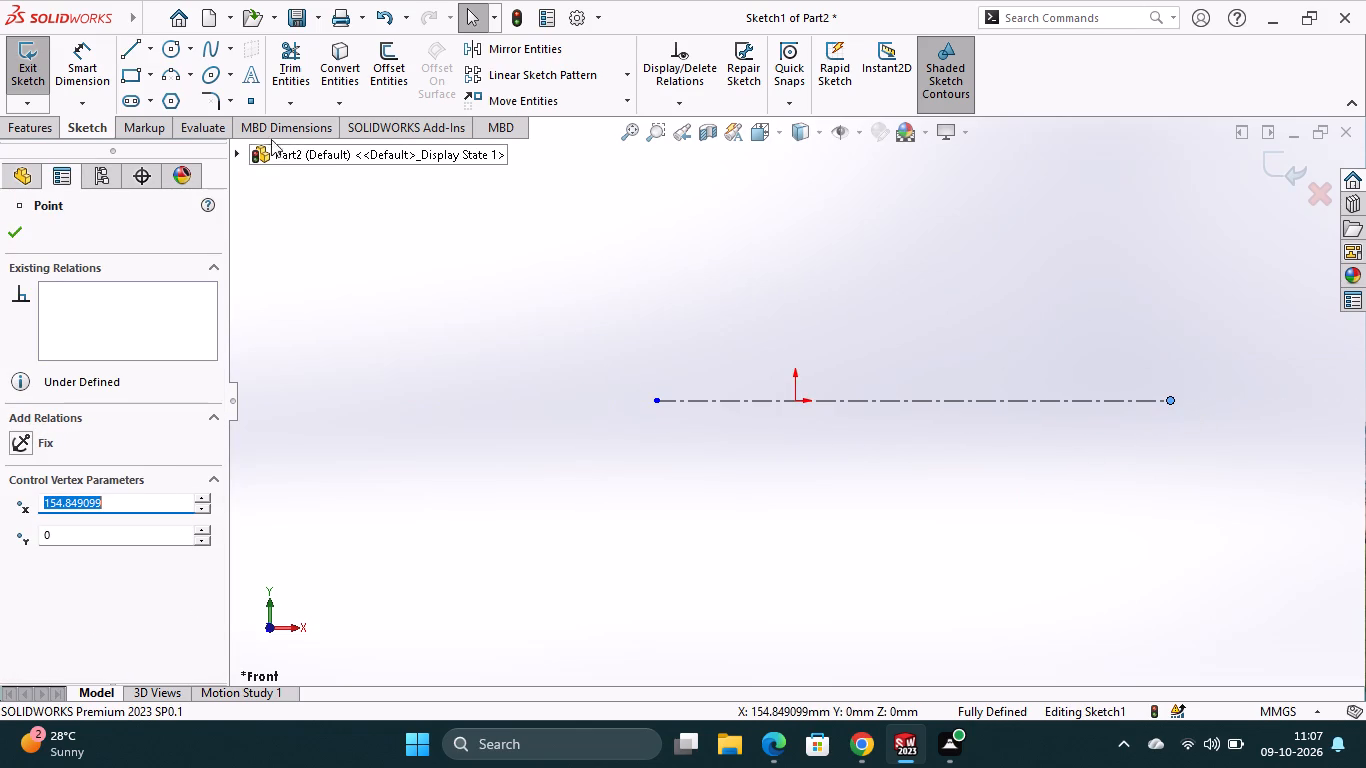
Sketch a closed trapezoid above the centerline, with its base starting at the origin and about 142 mm long and a shorter horizontal top edge.
left_click(141, 52)
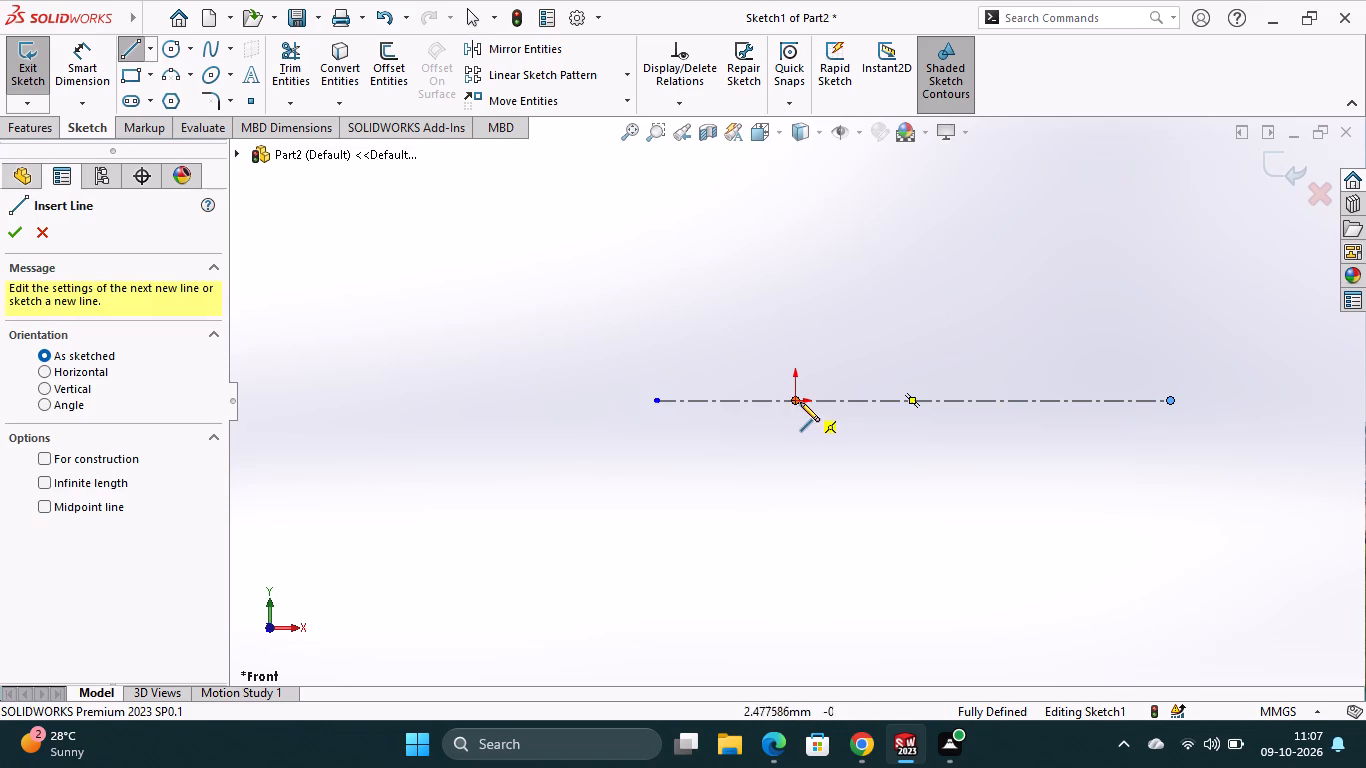
left_click(795, 401)
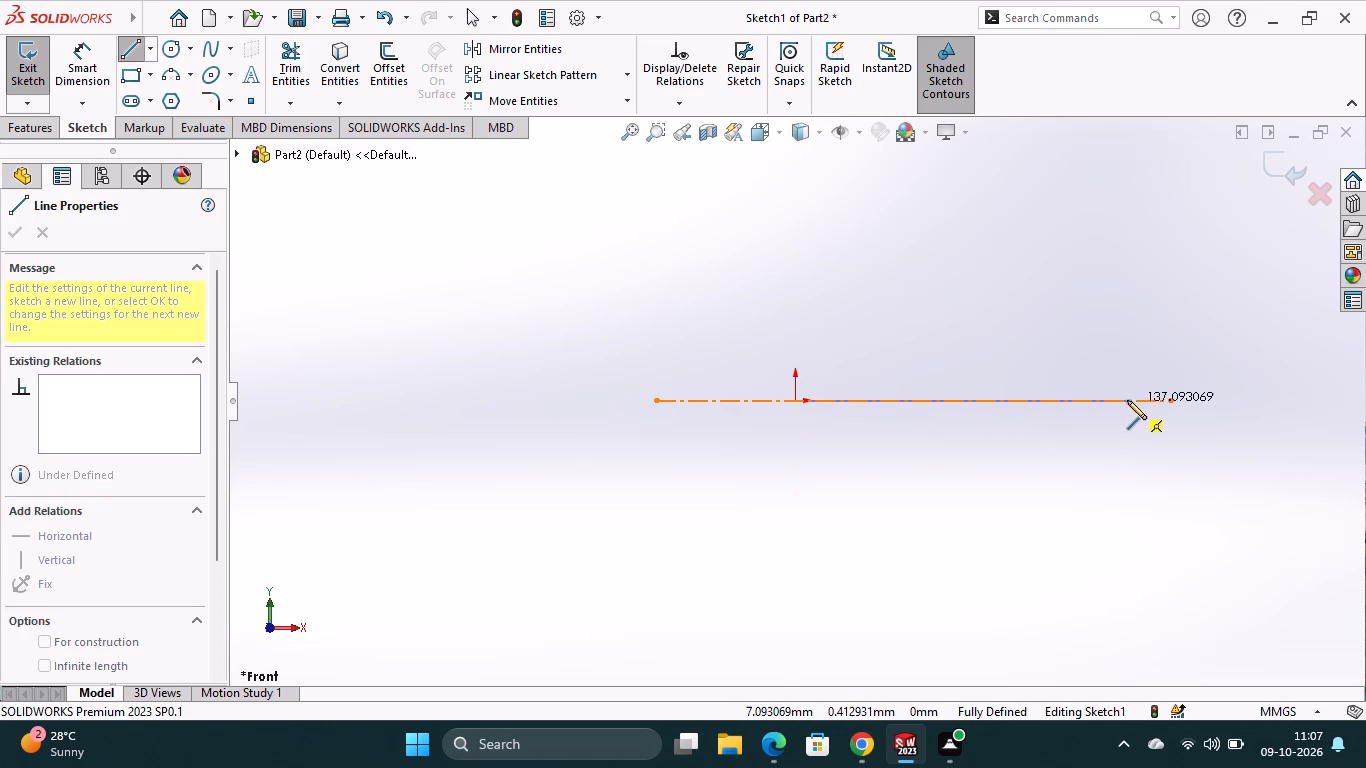
left_click(1139, 402)
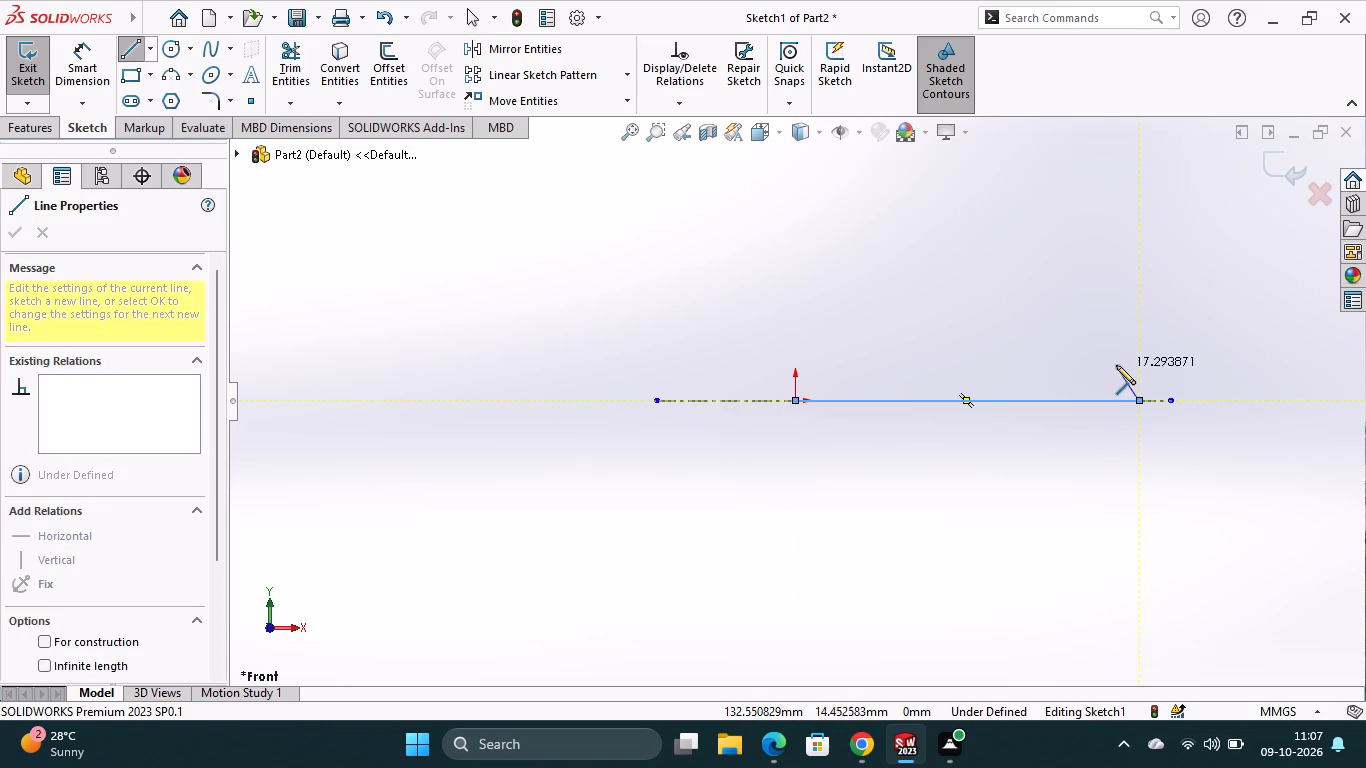
left_click(1117, 357)
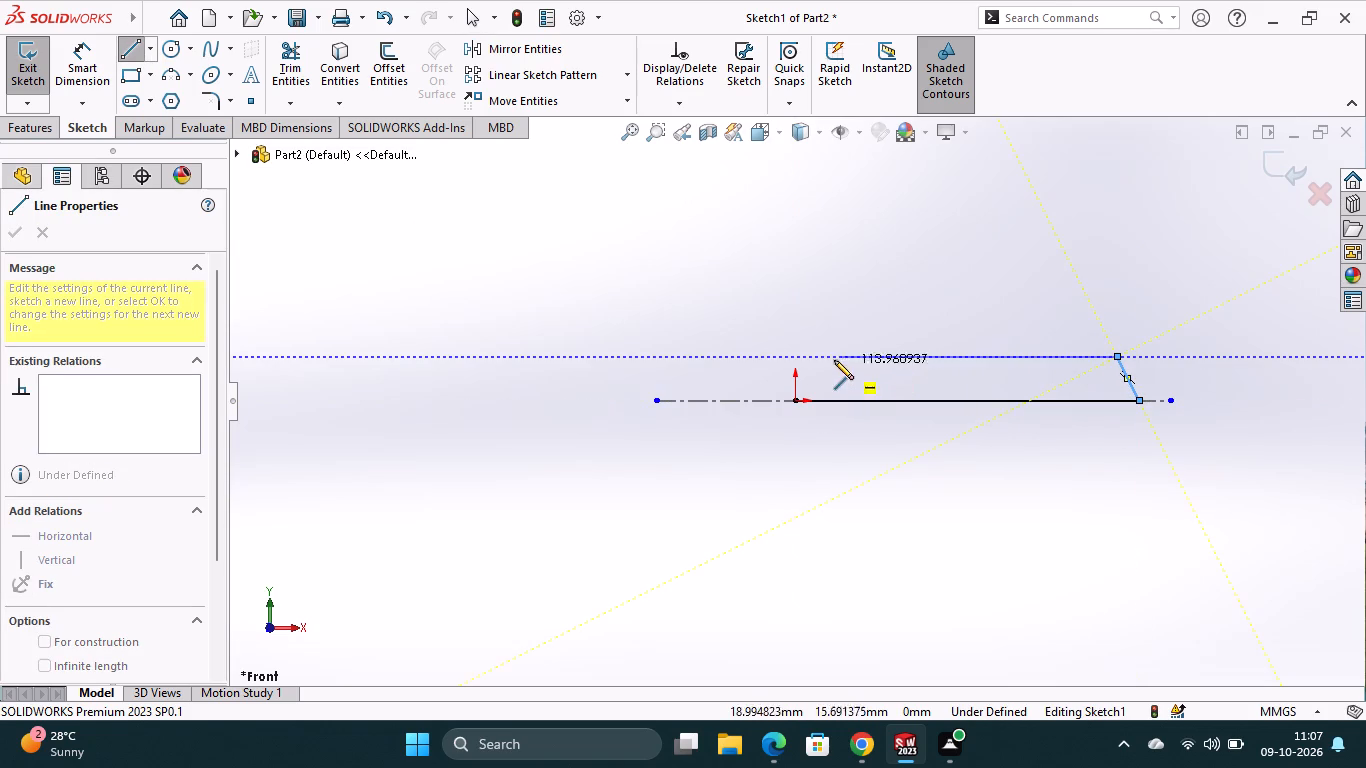
left_click(827, 357)
left_click(797, 400)
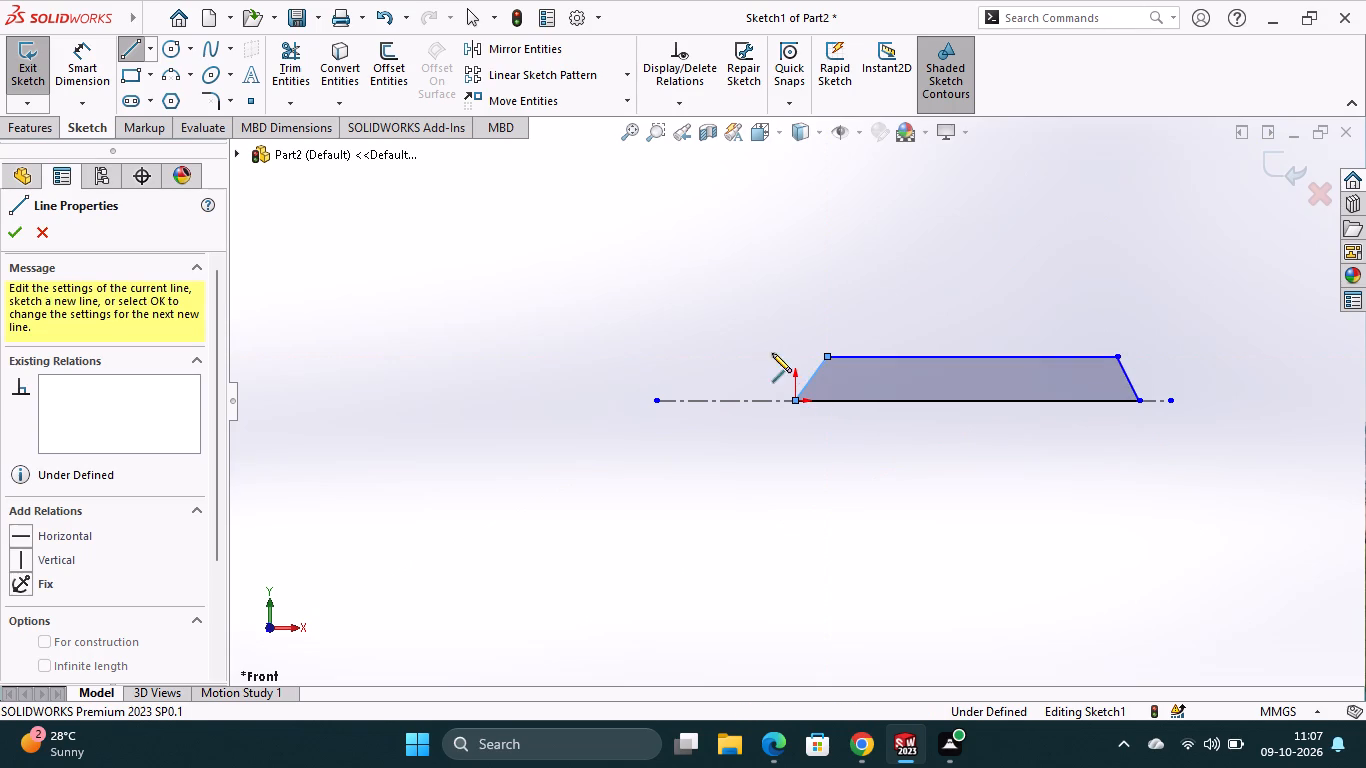
key("Escape")
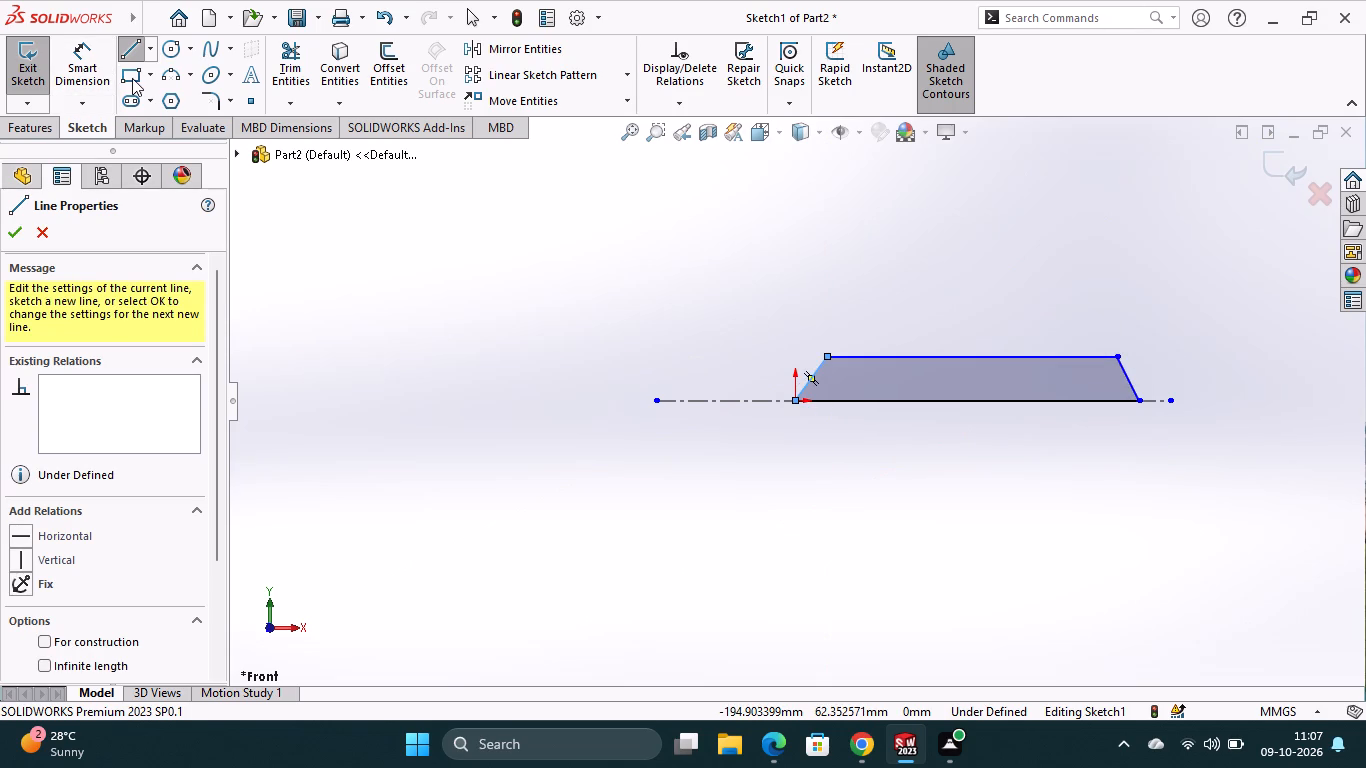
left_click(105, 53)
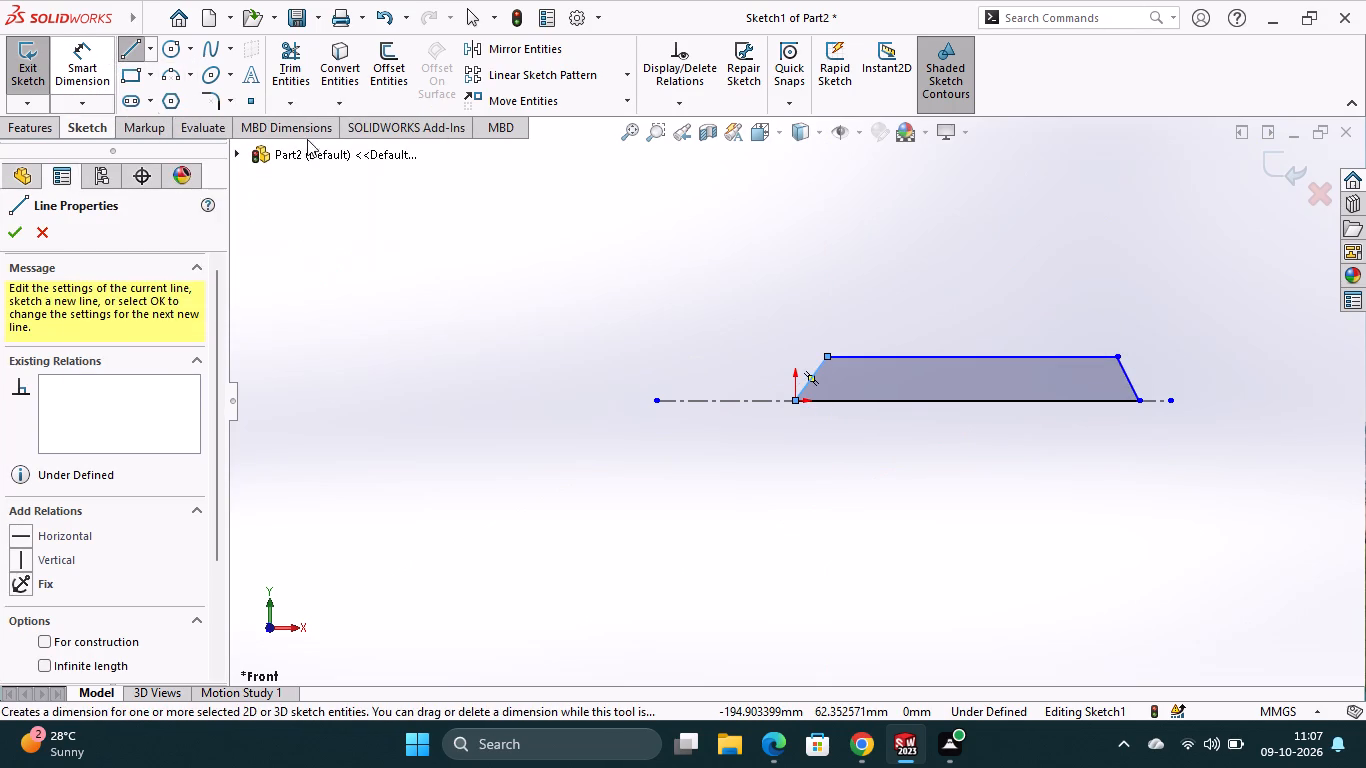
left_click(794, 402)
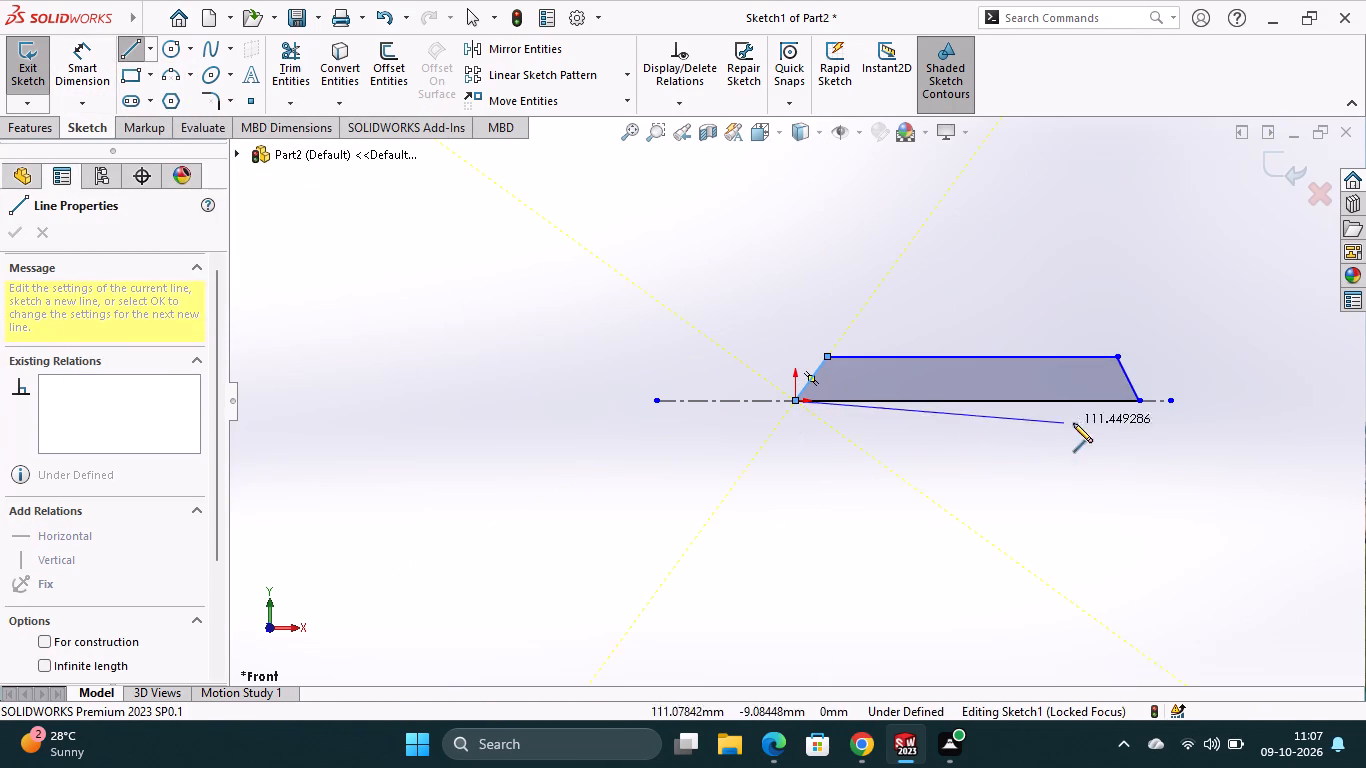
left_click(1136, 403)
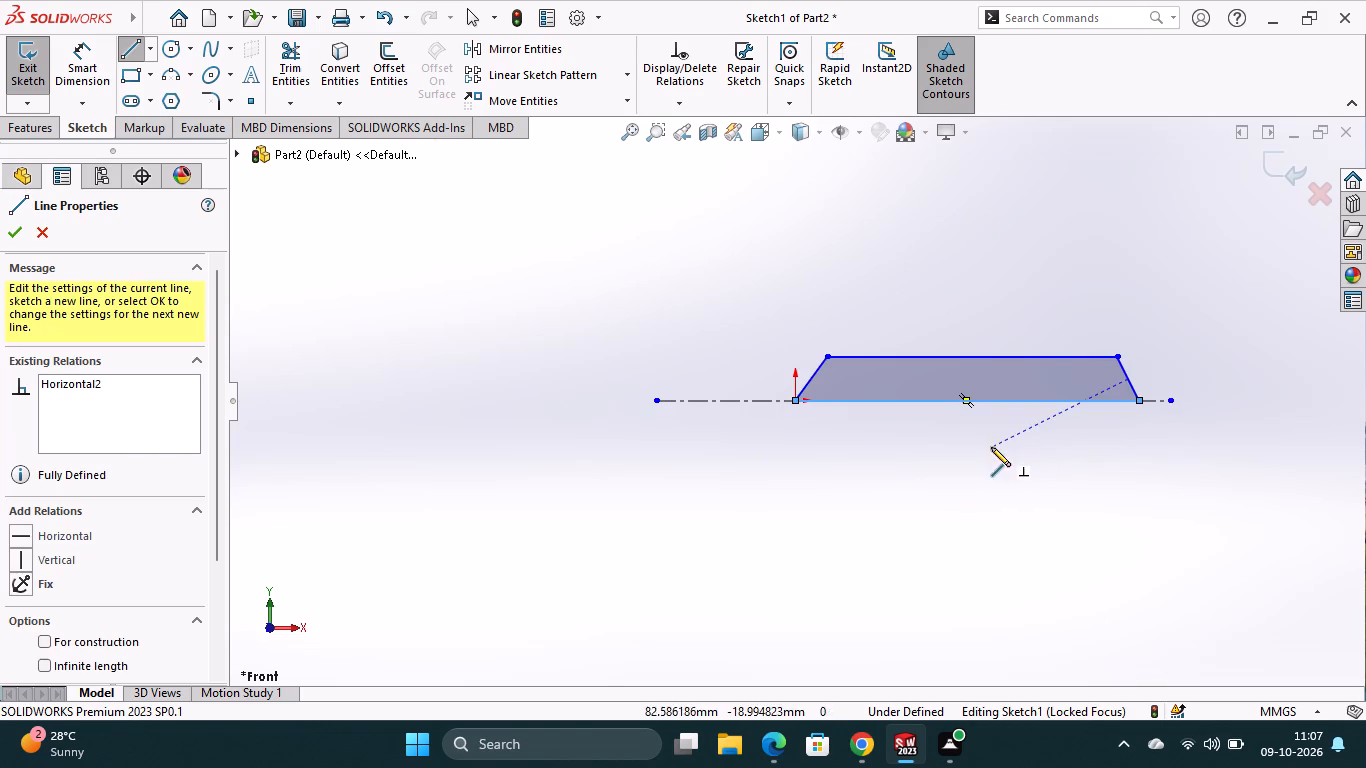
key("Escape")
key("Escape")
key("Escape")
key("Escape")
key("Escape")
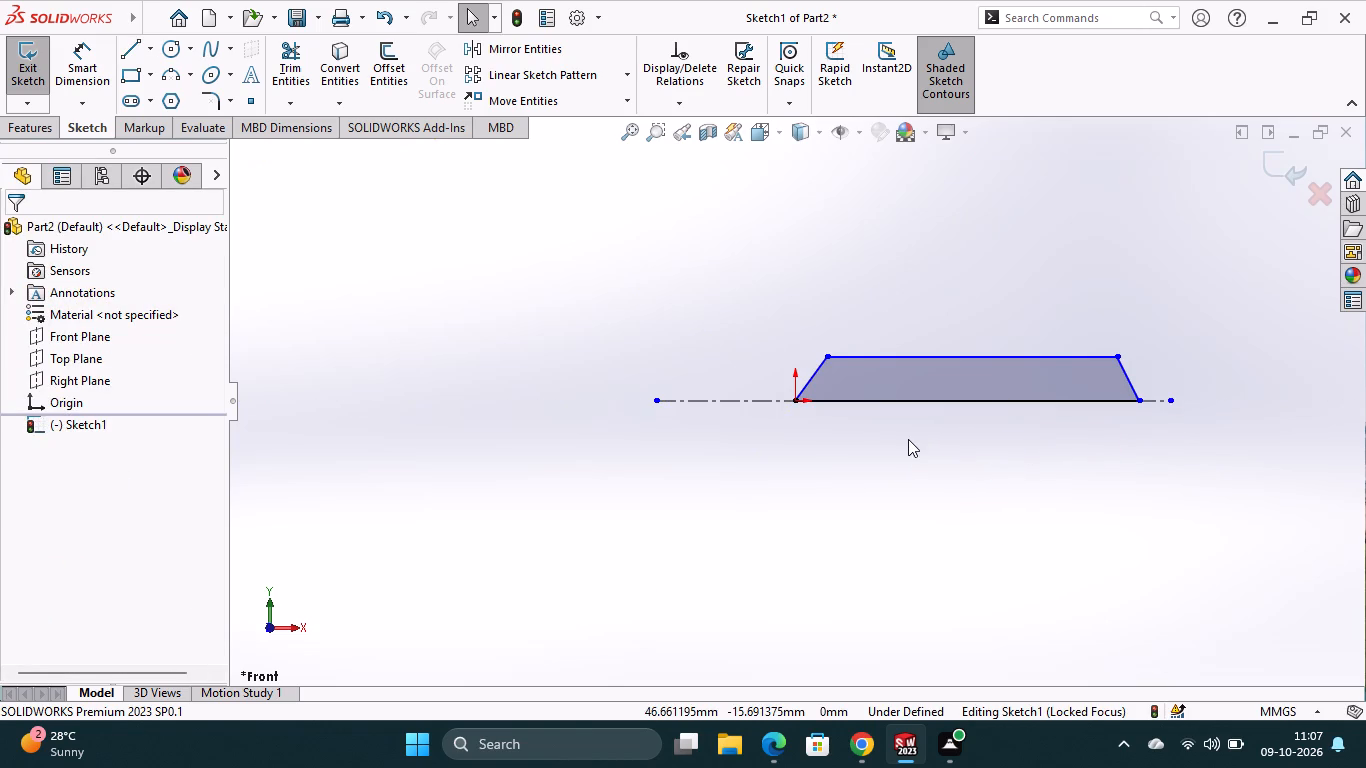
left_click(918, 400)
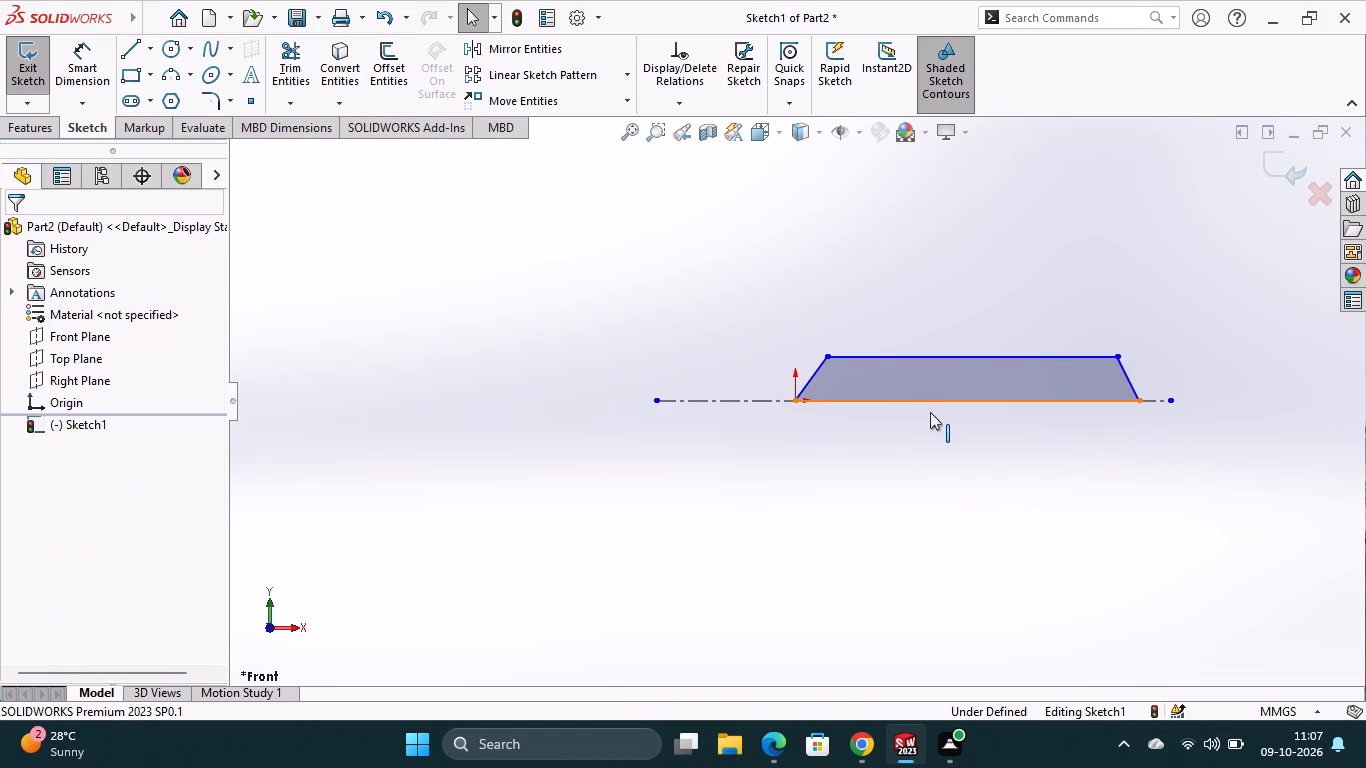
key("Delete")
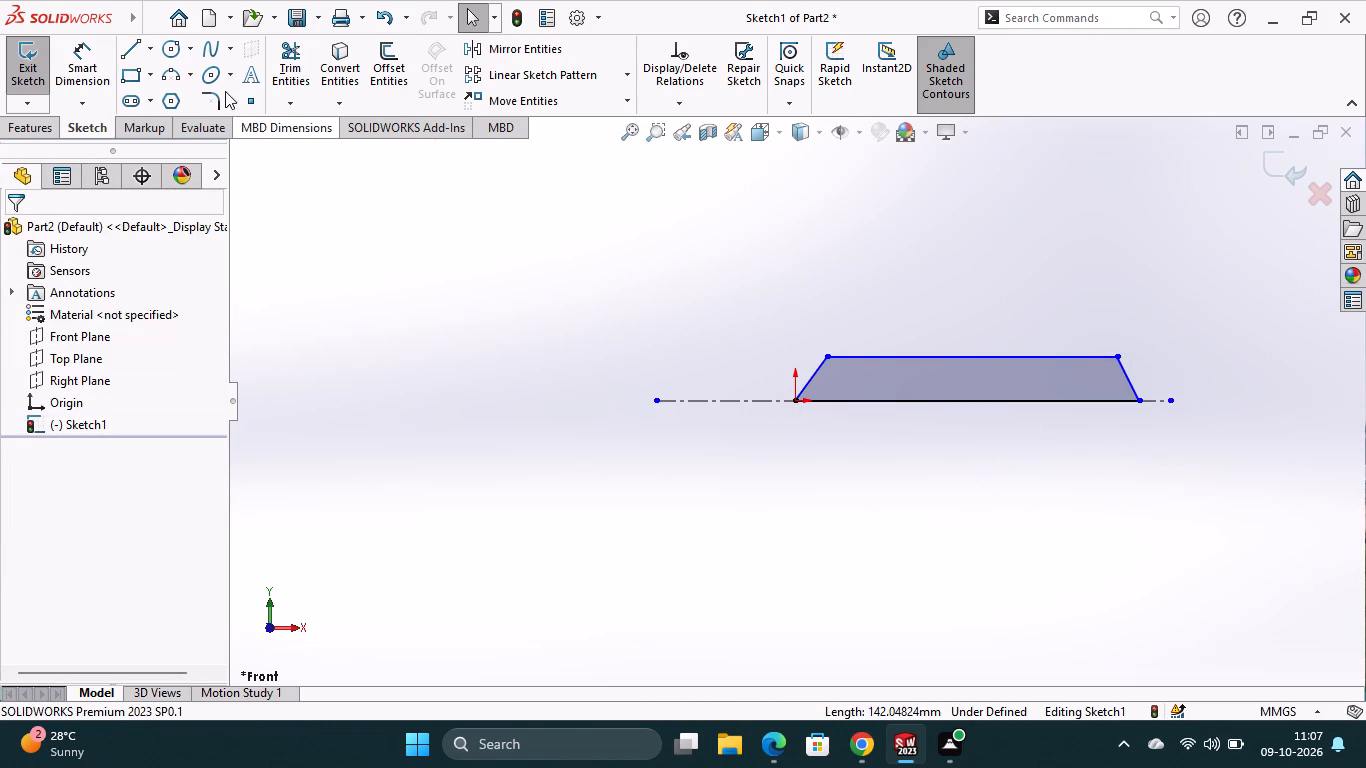
Dimension the trapezoid's base along the centerline to 100 mm.
left_click(82, 77)
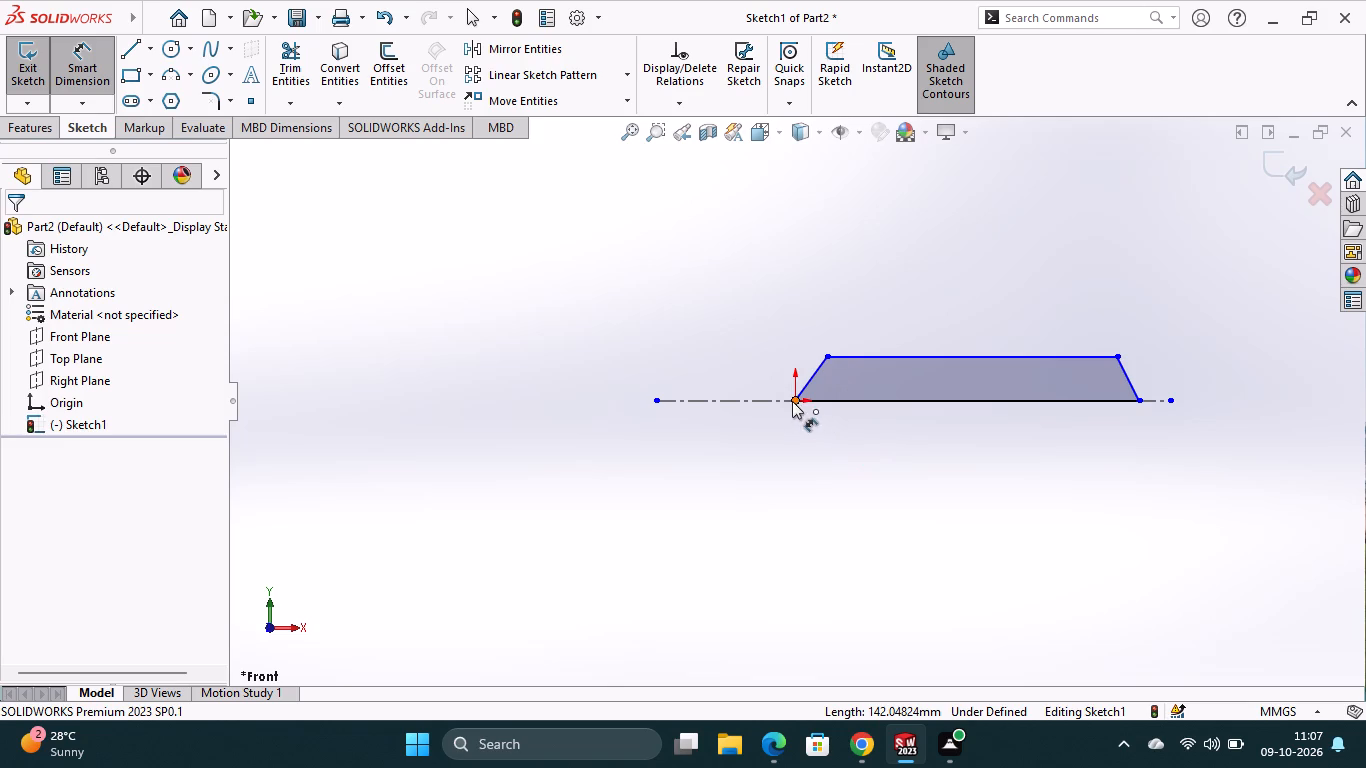
left_click(792, 401)
left_click(1141, 402)
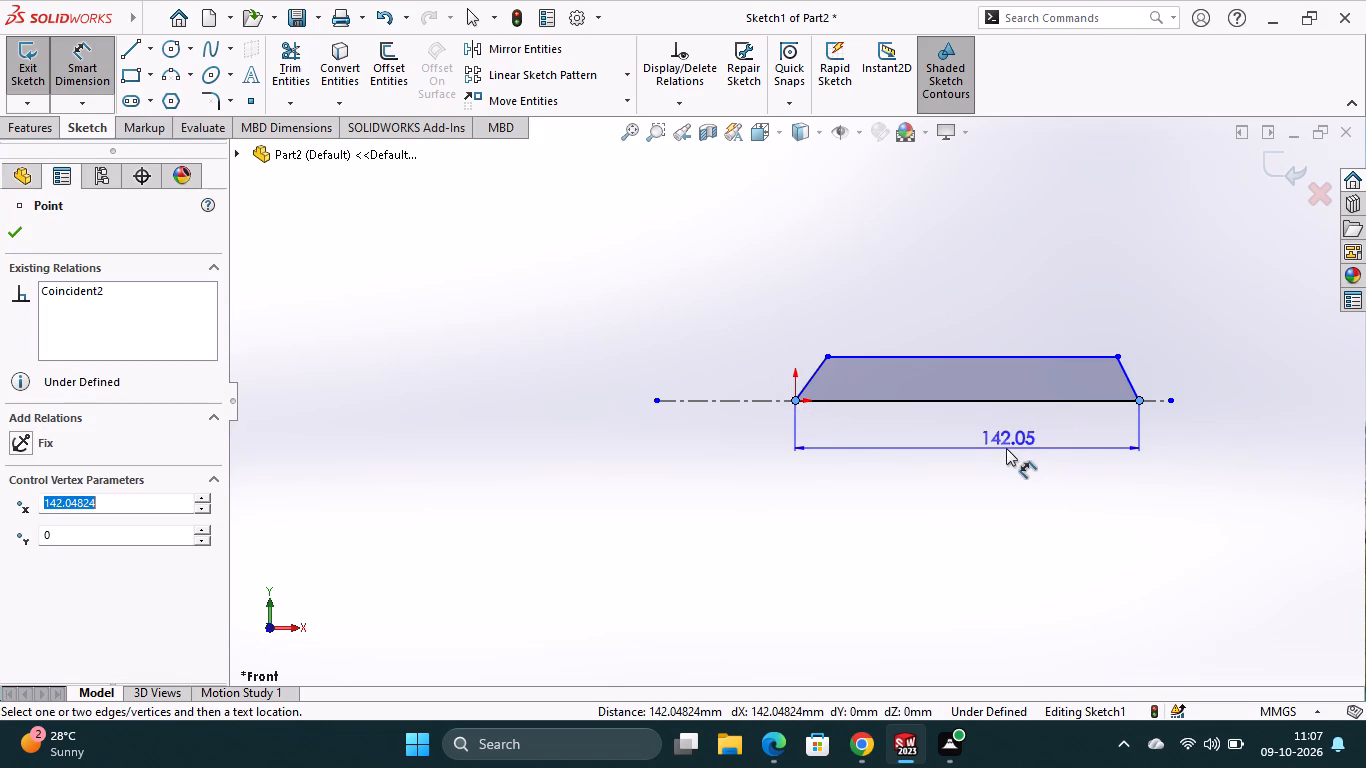
left_click(1006, 448)
key("1")
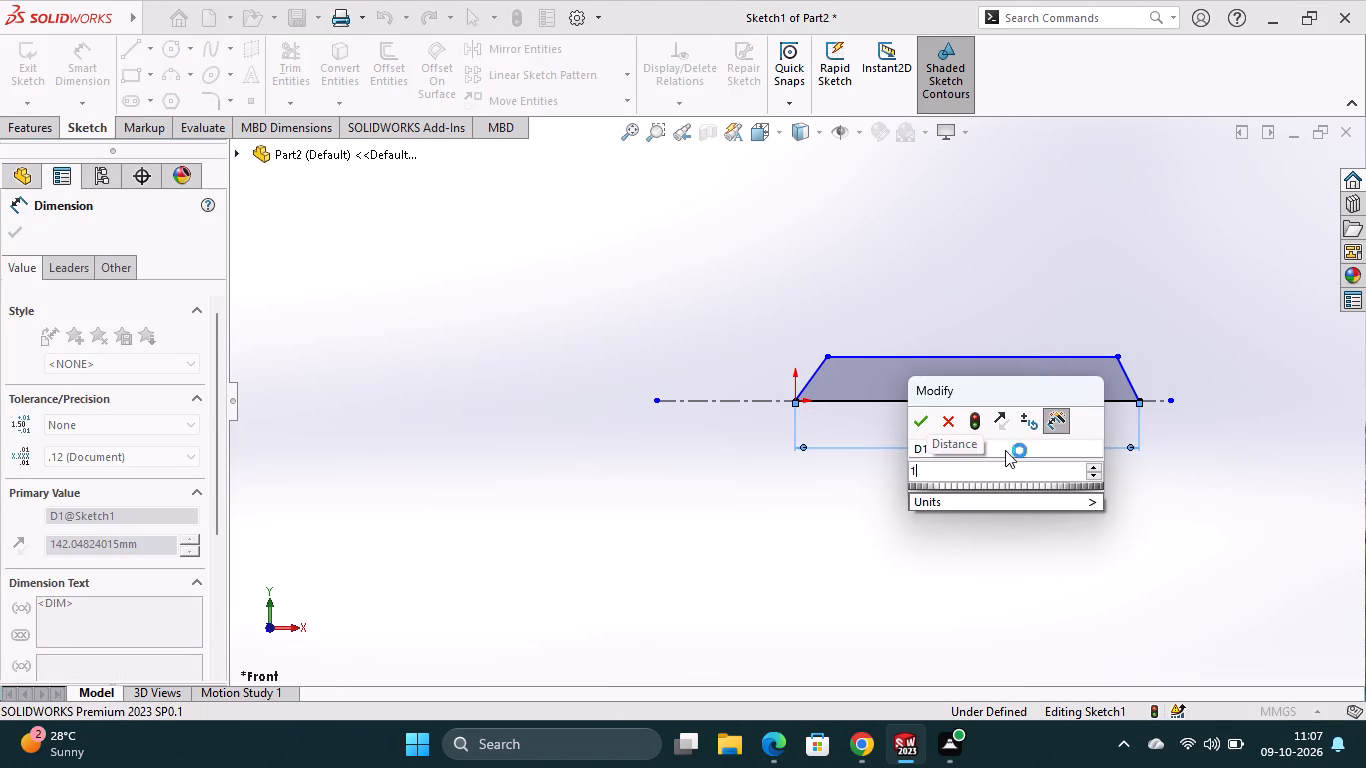
type("00")
key("Return")
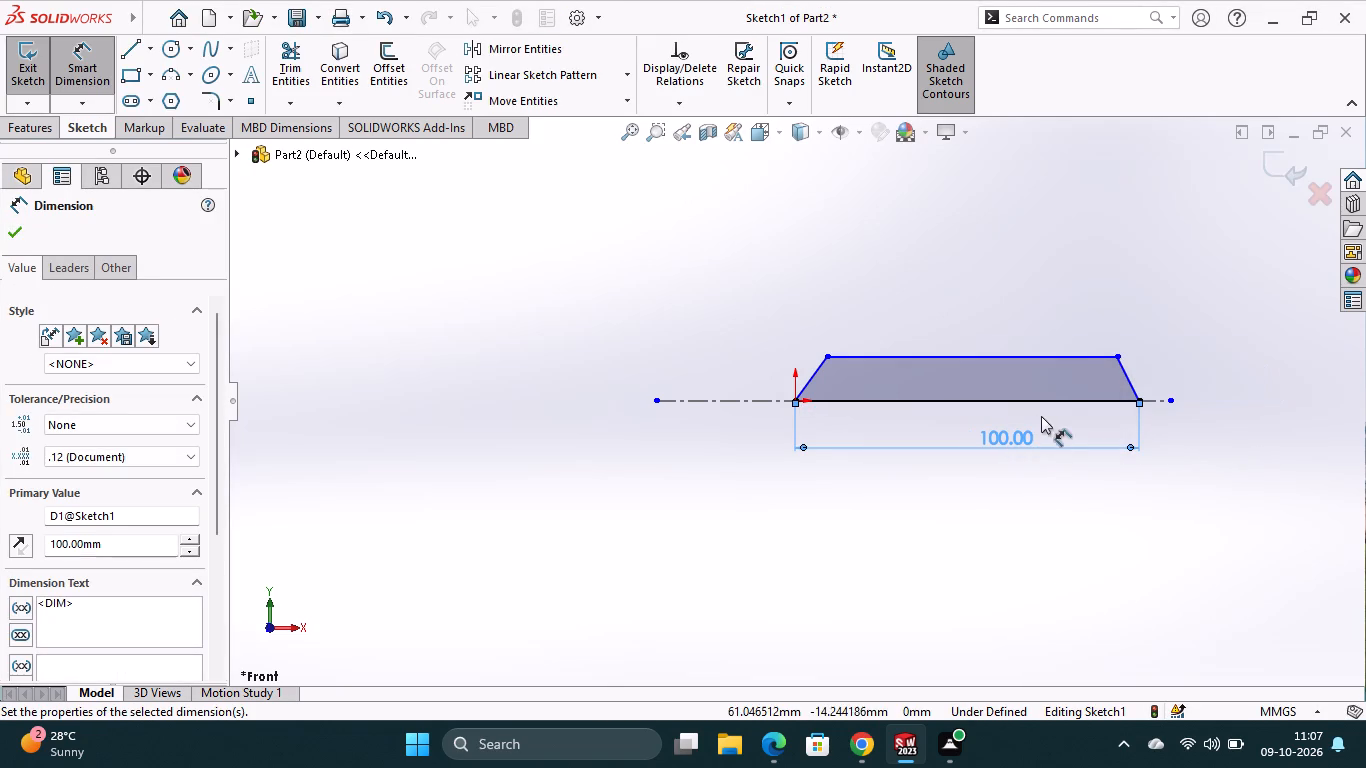
Dimension the trapezoid's top edge between its two upper corners to 90 mm.
left_click(828, 355)
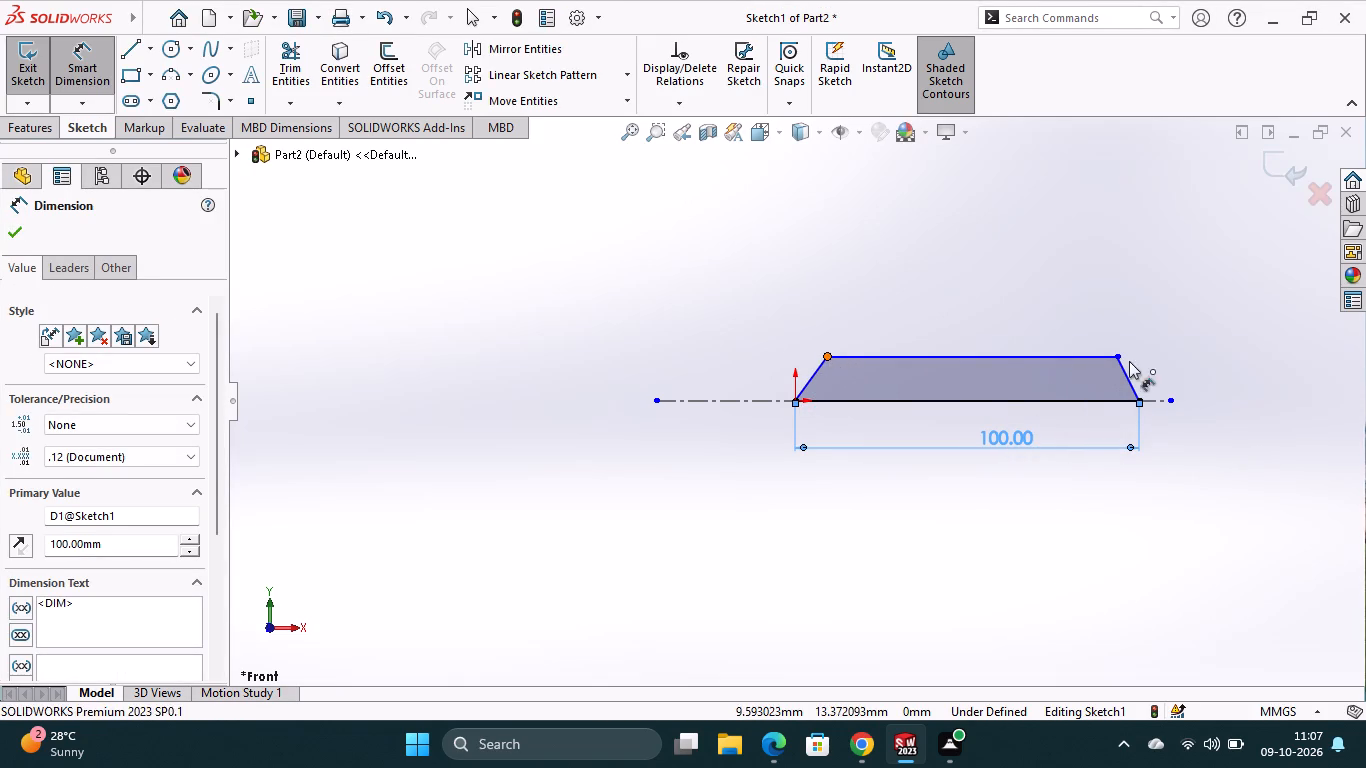
left_click(1116, 358)
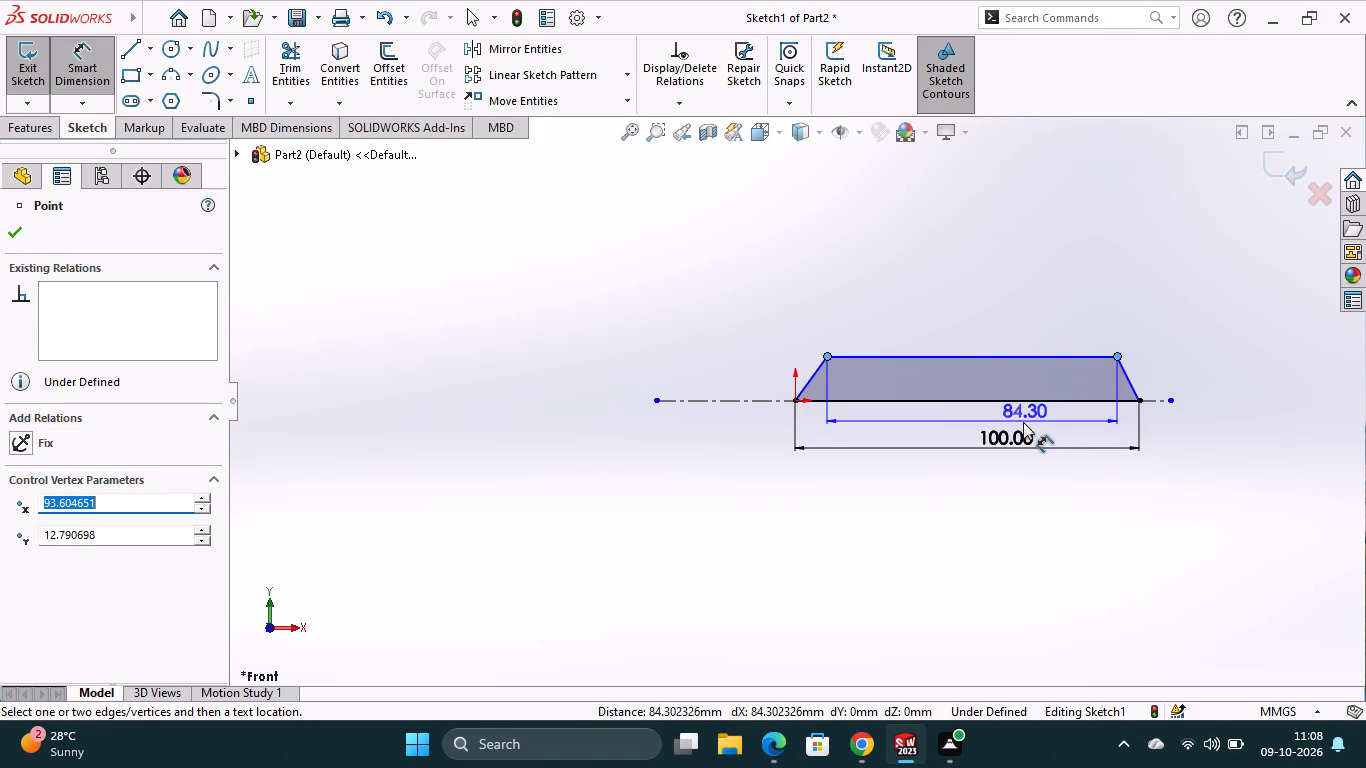
left_click(1023, 422)
type("90")
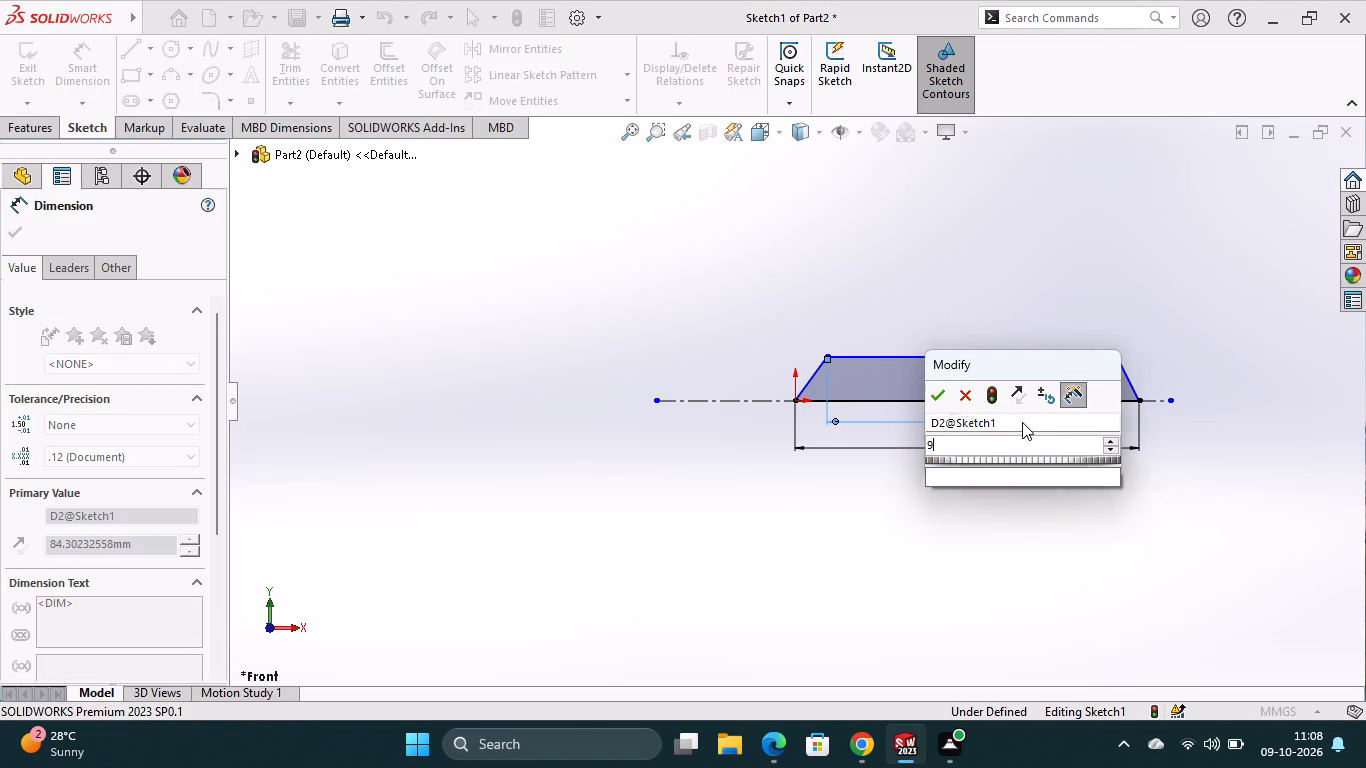
key("Return")
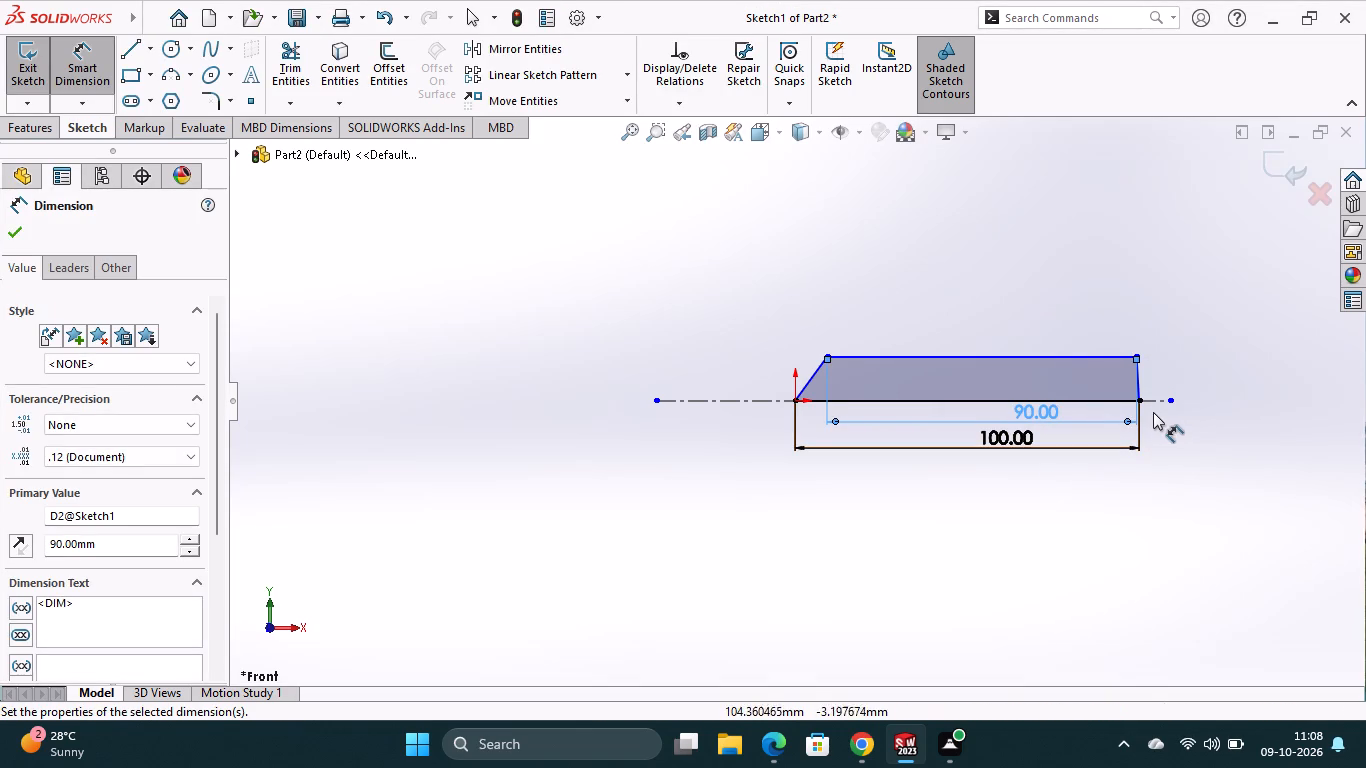
Dimension the horizontal distance from the origin to the trapezoid's upper-left corner to 5 mm.
scroll(1139, 409, "down", 4)
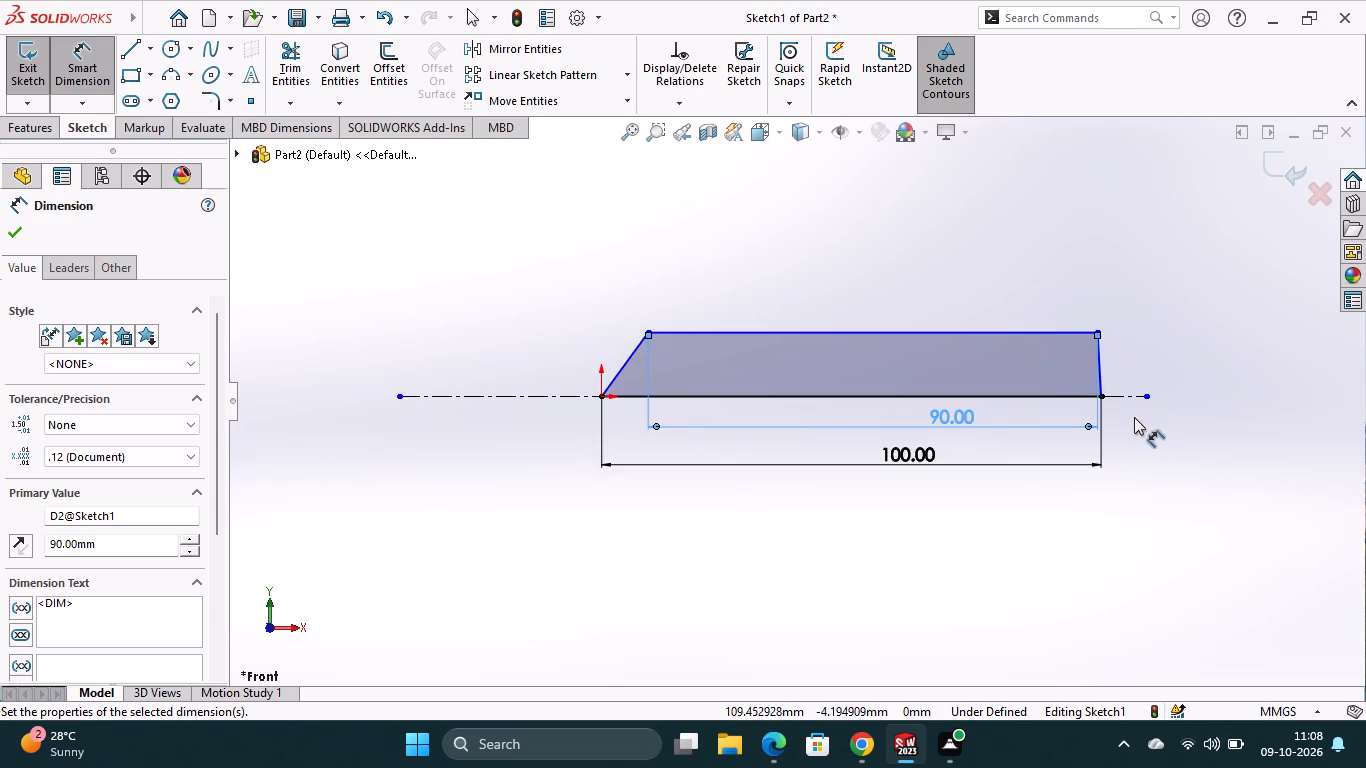
scroll(1134, 417, "down", 4)
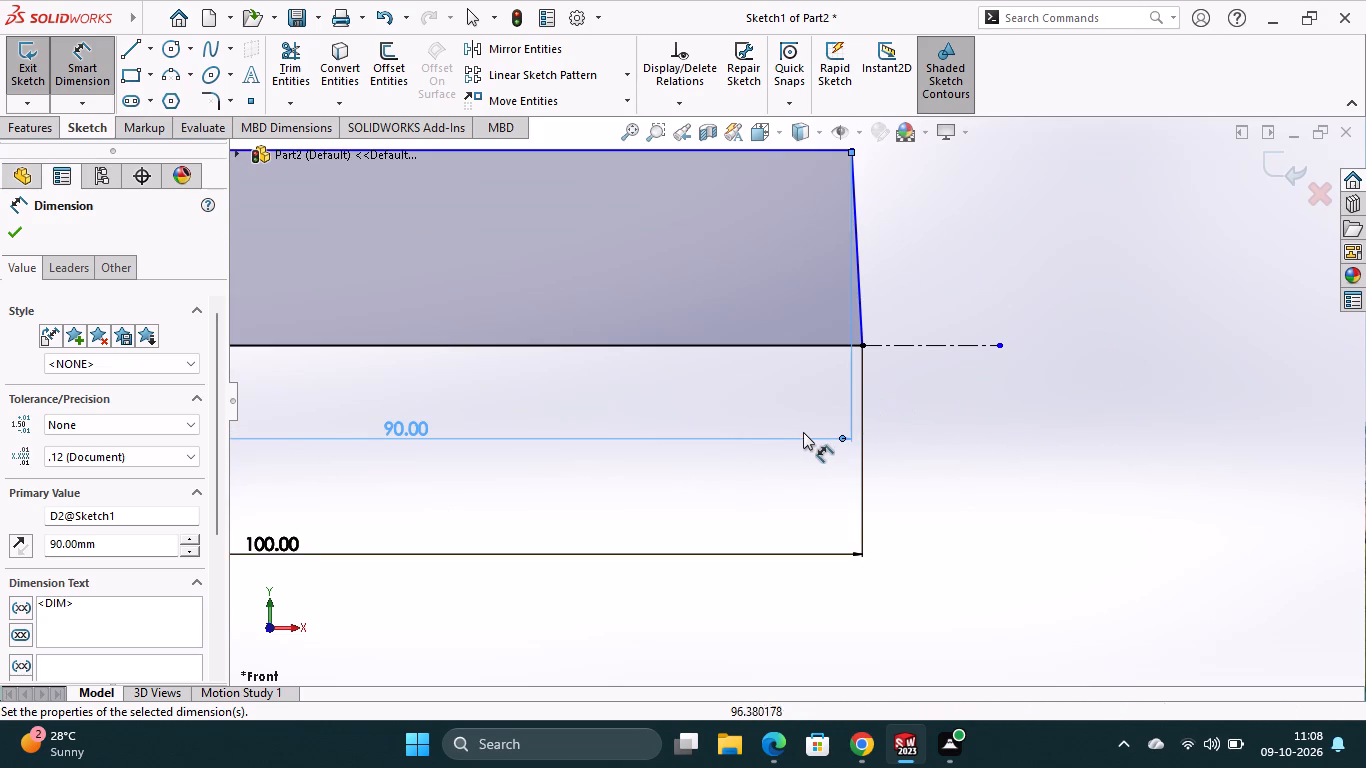
scroll(798, 434, "up", 6)
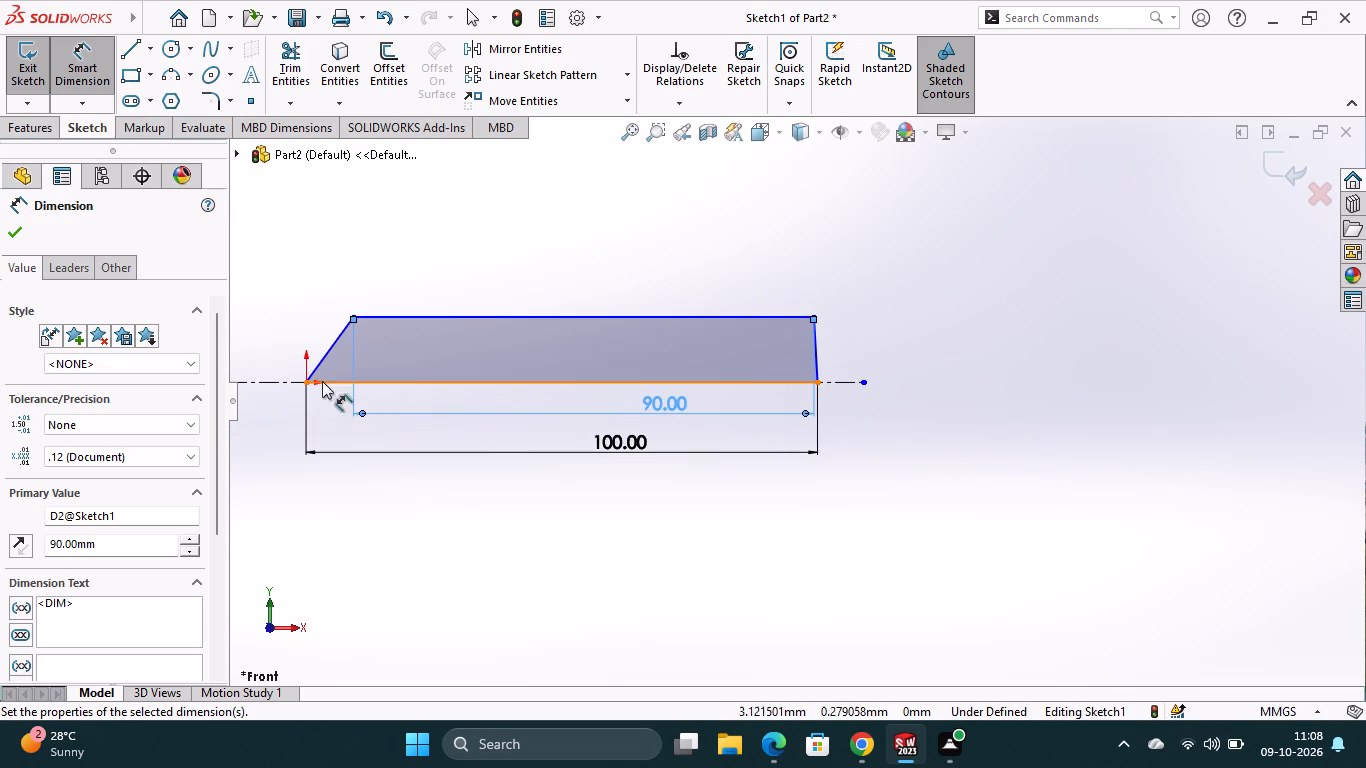
left_click(307, 382)
left_click(353, 321)
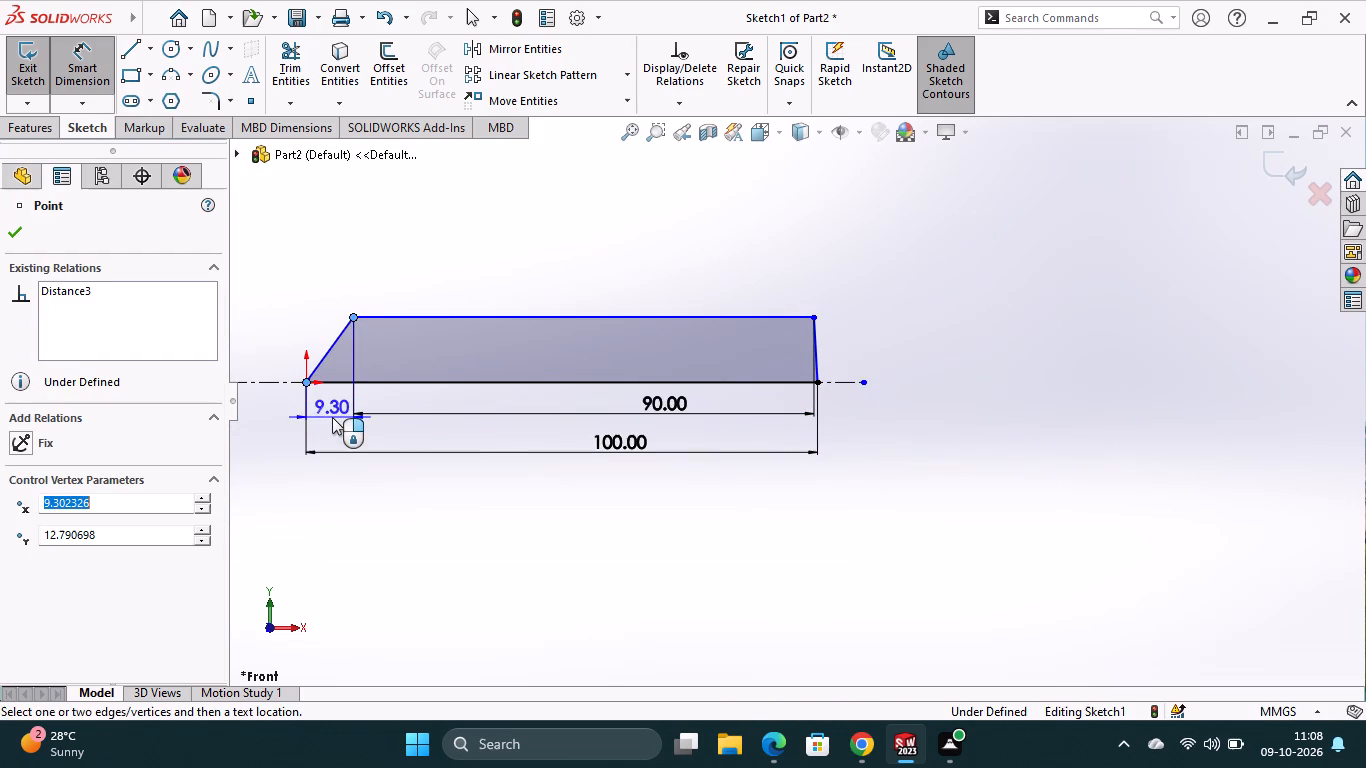
left_click(332, 417)
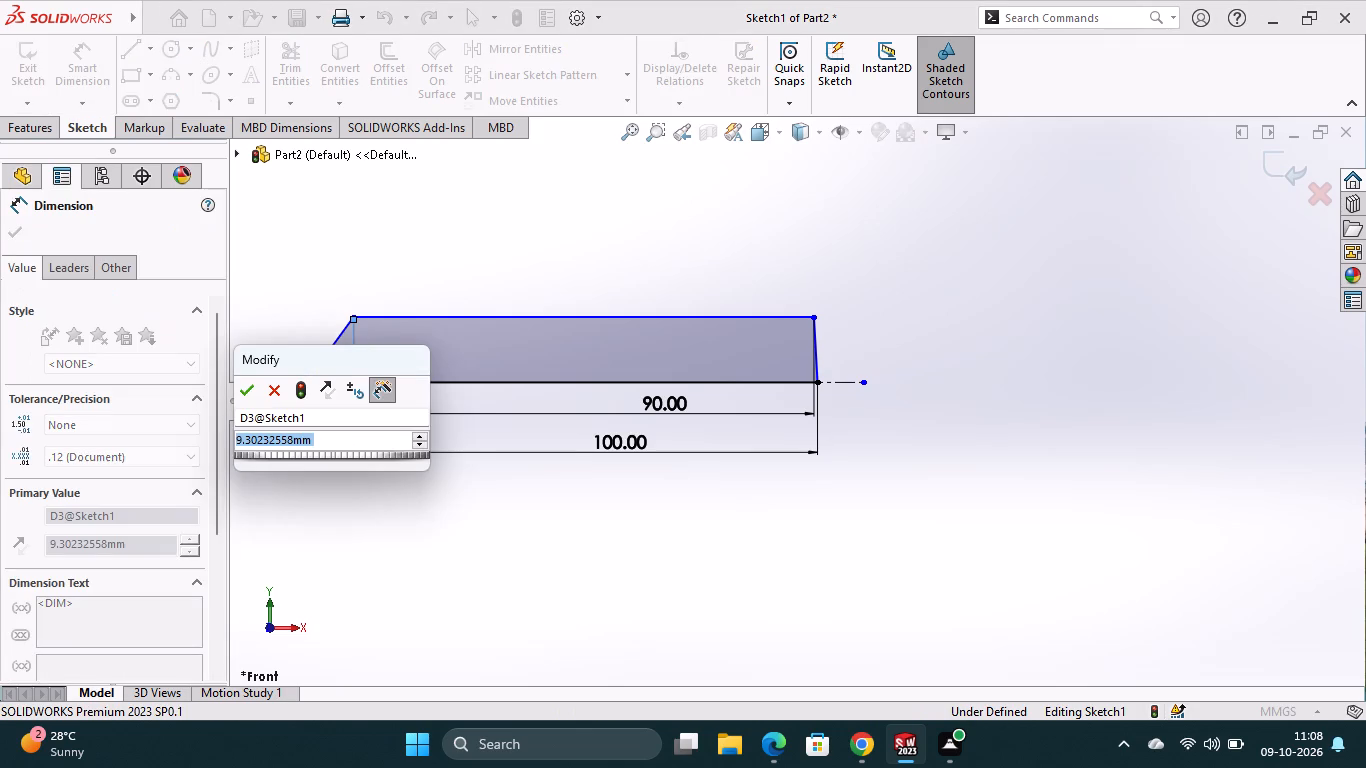
key("5")
key("Return")
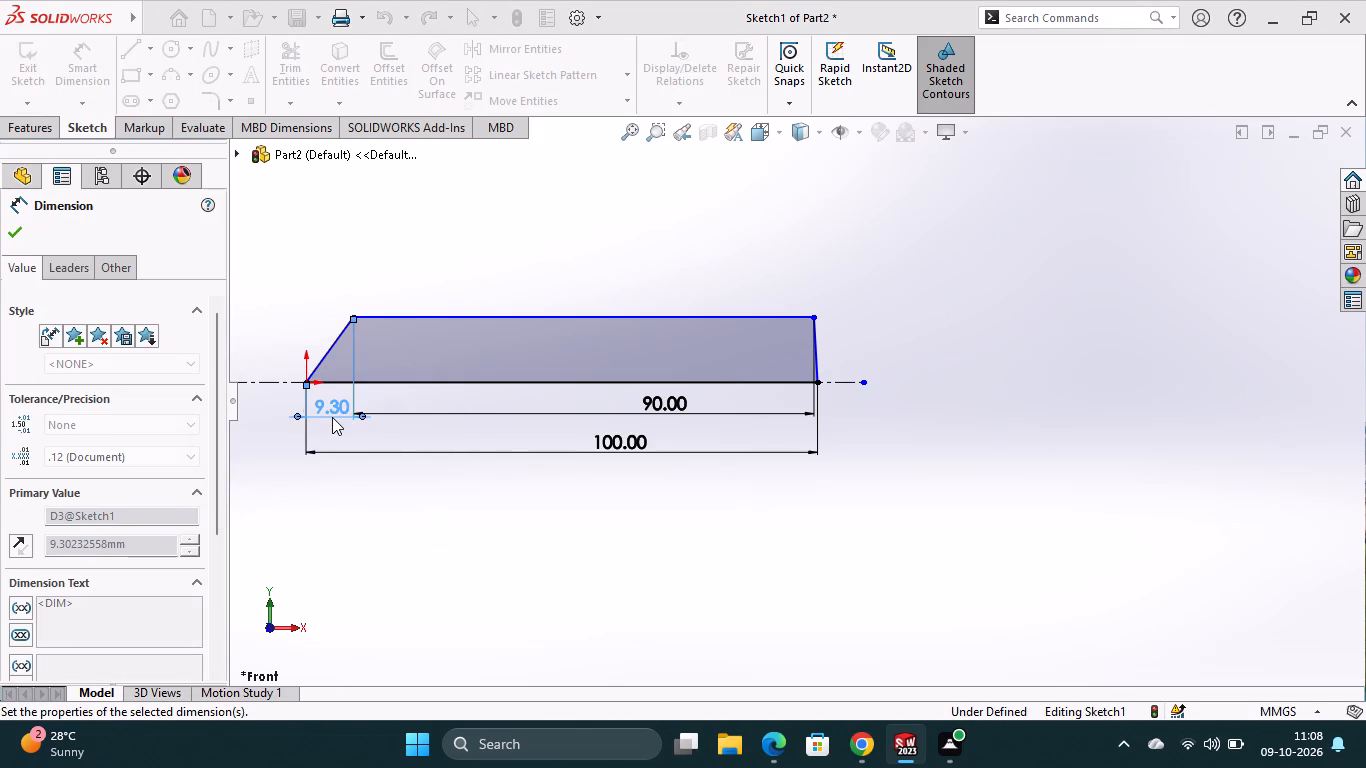
Dimension the trapezoid's height between its upper-right and lower-right corners to 10 mm and exit the sketch.
left_click(792, 317)
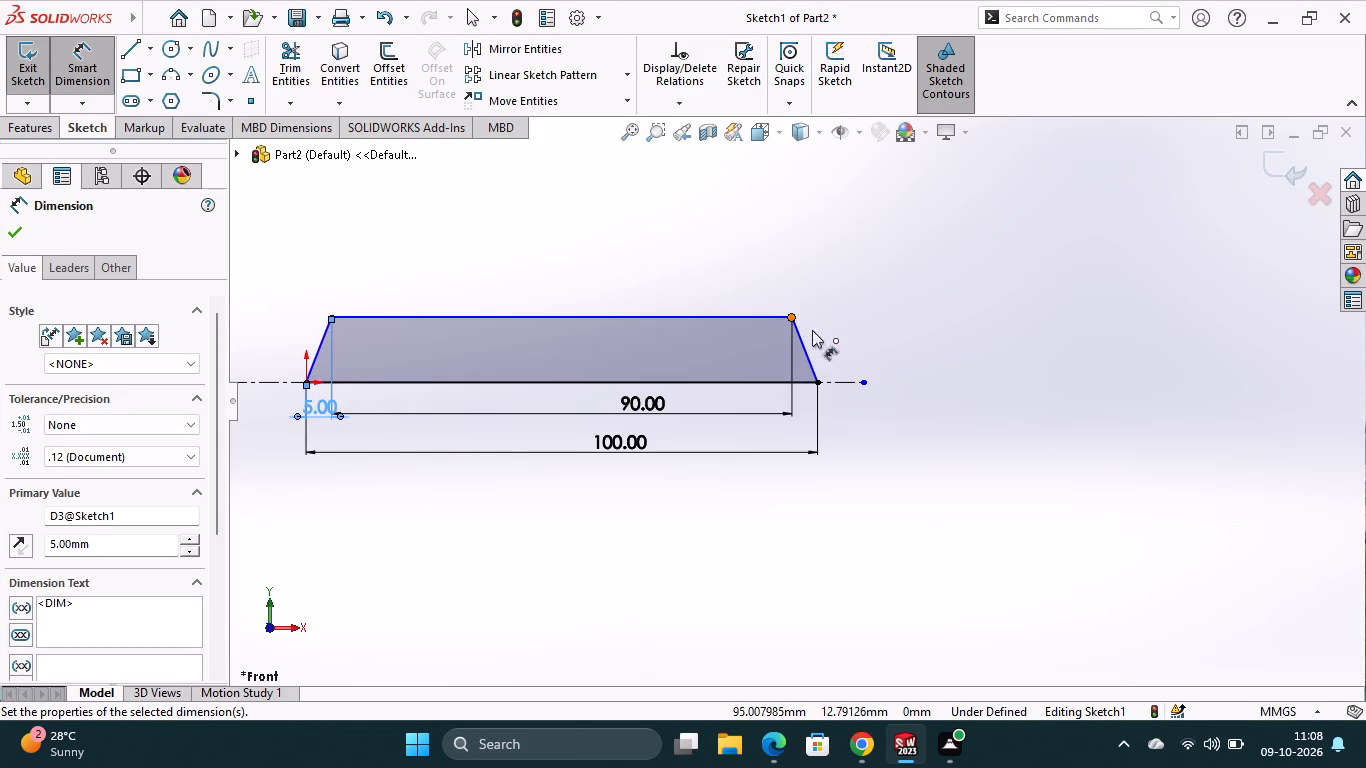
left_click(821, 382)
left_click(850, 353)
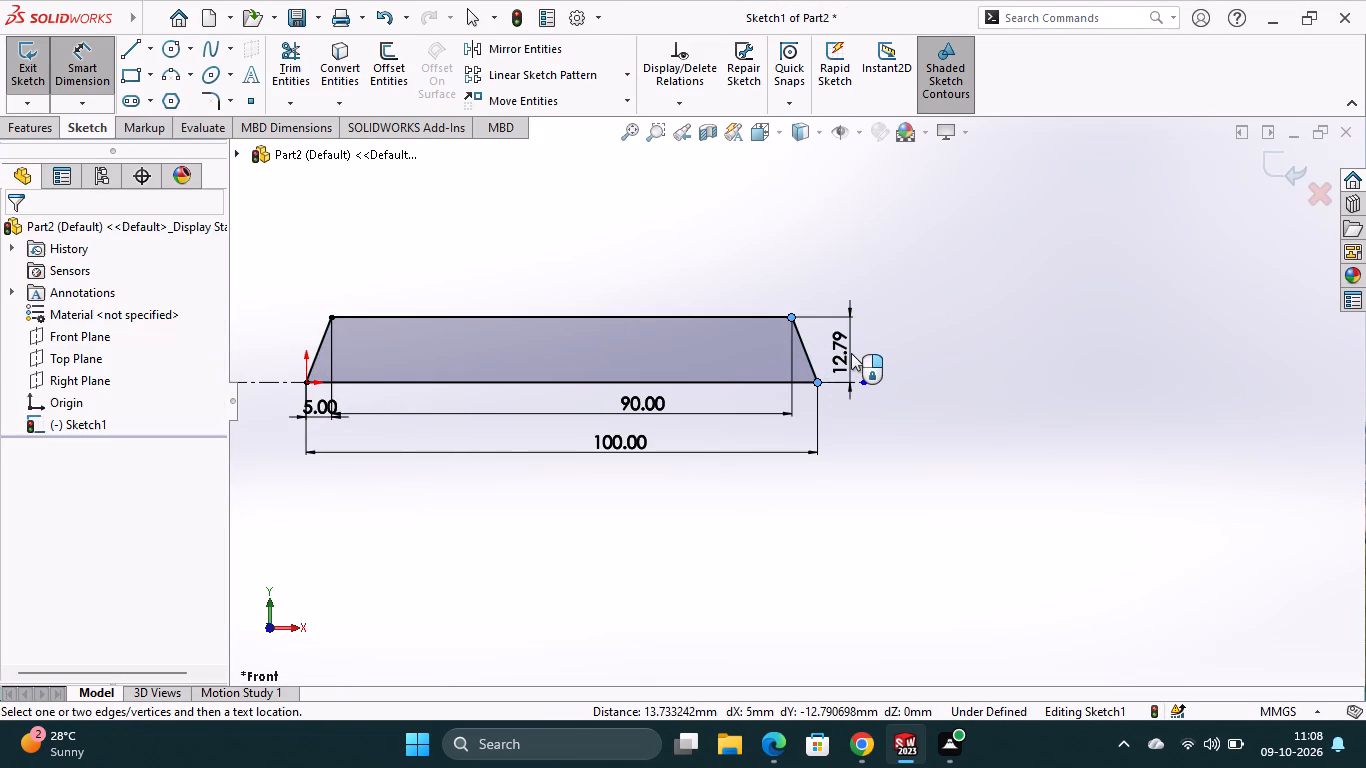
type("10")
key("Return")
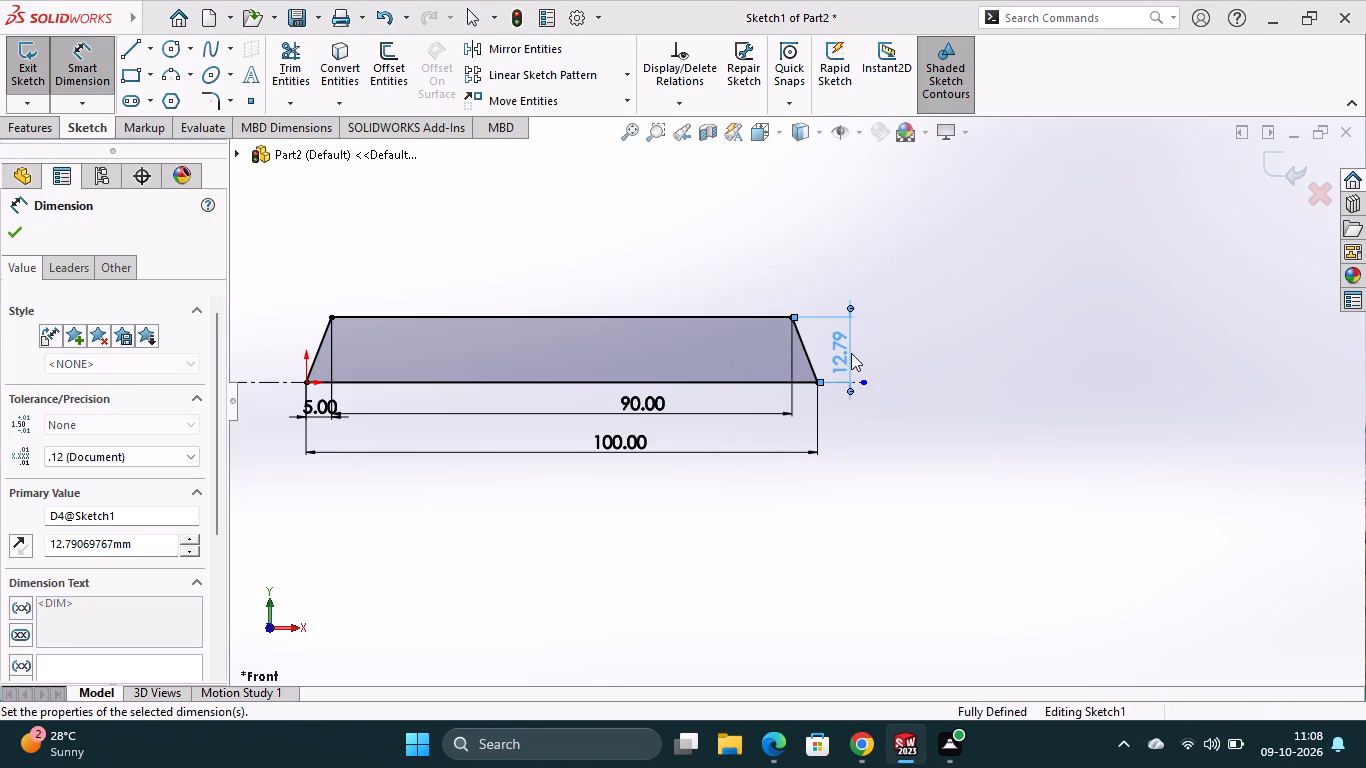
left_click(36, 69)
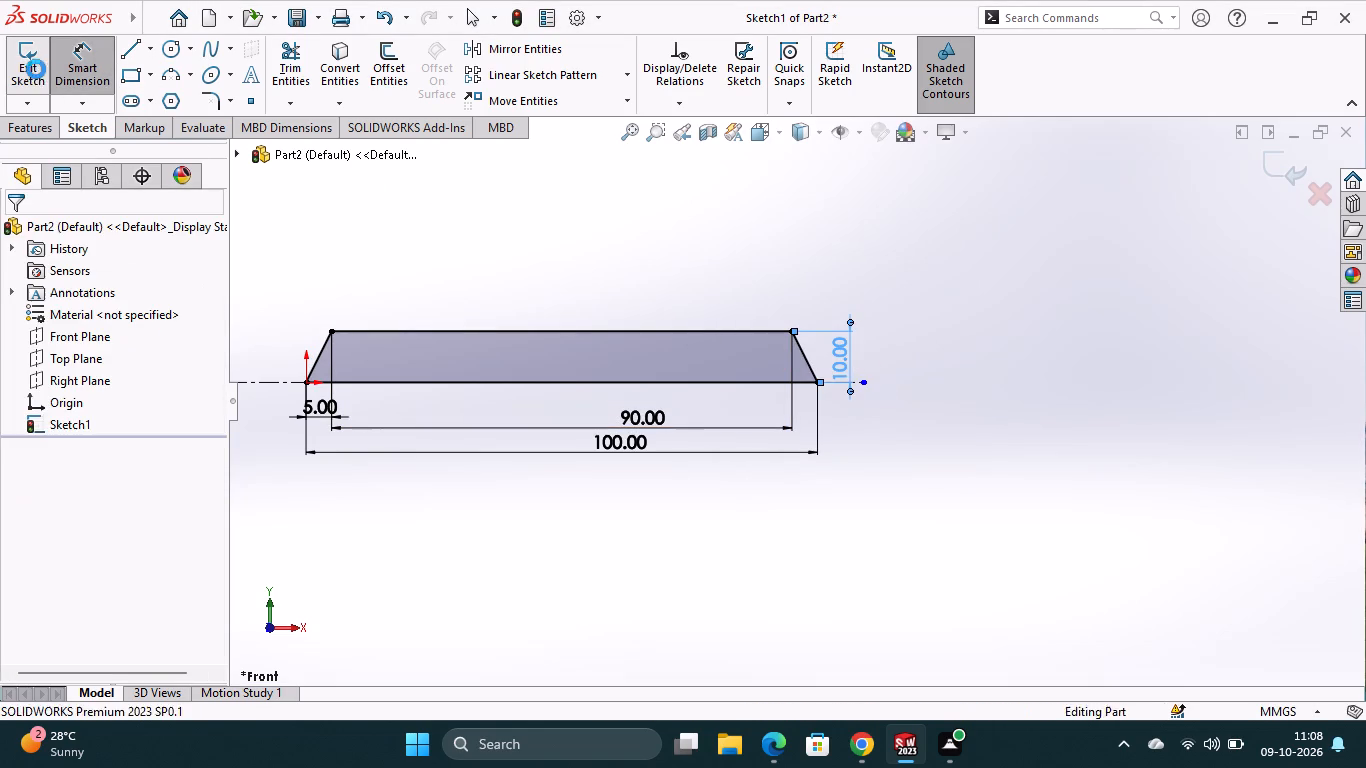
Extrude the trapezoid profile 90 mm with the Mid Plane end condition.
left_click(46, 65)
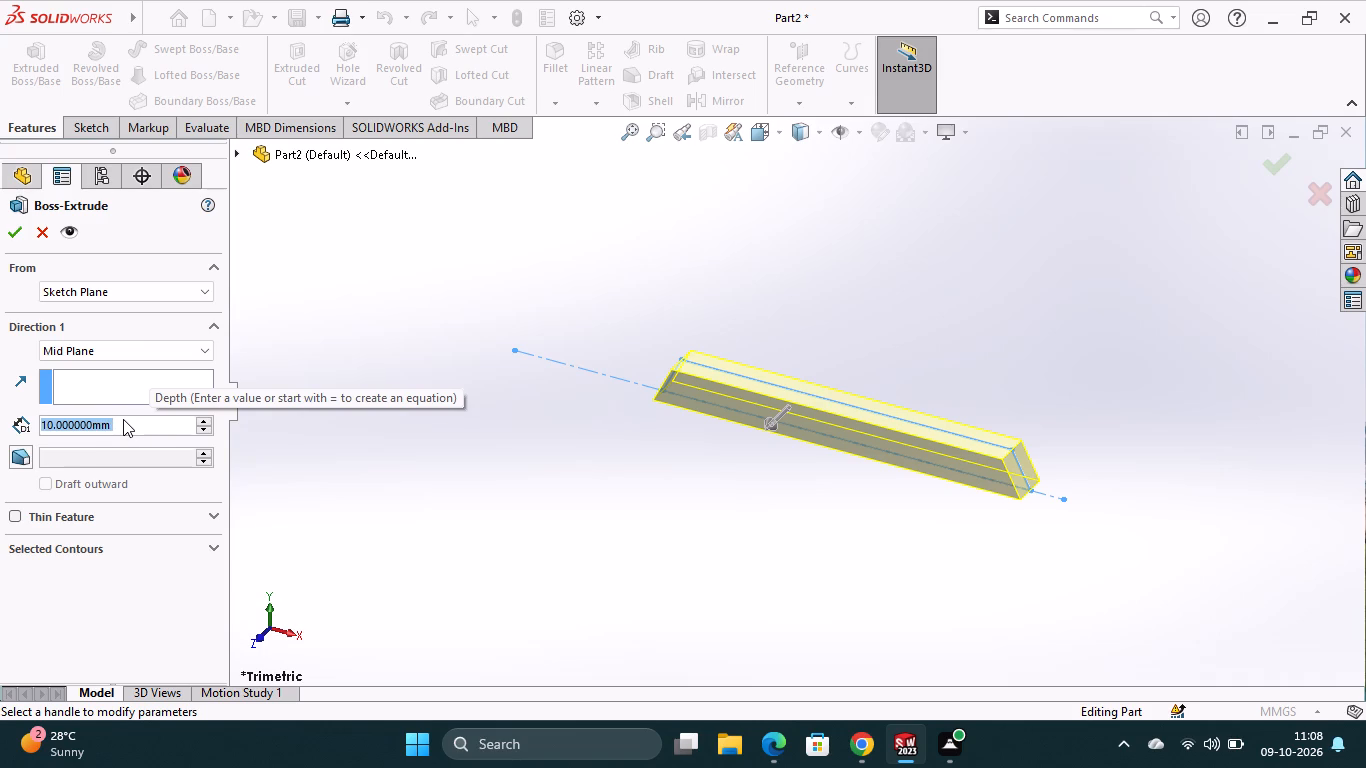
type("90")
key("Return")
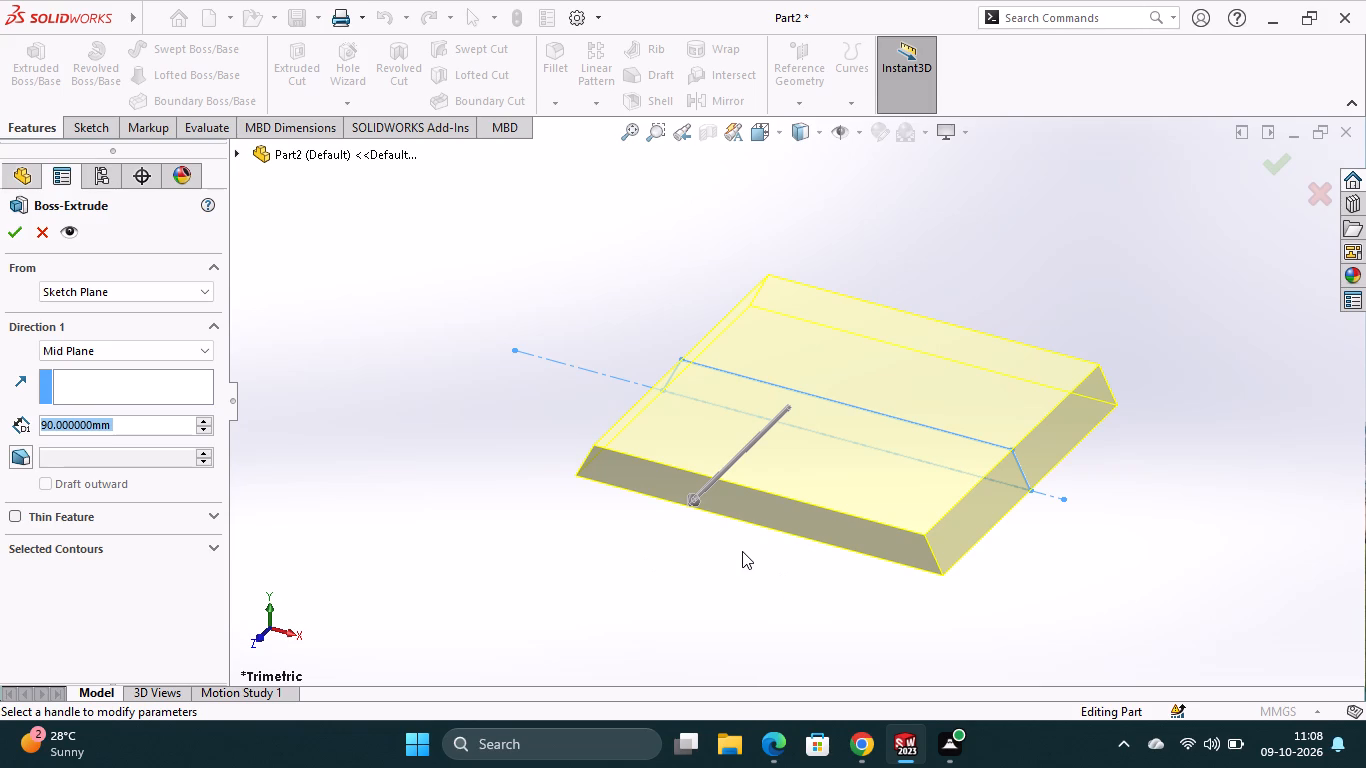
middle_click_drag(921, 597, 952, 534)
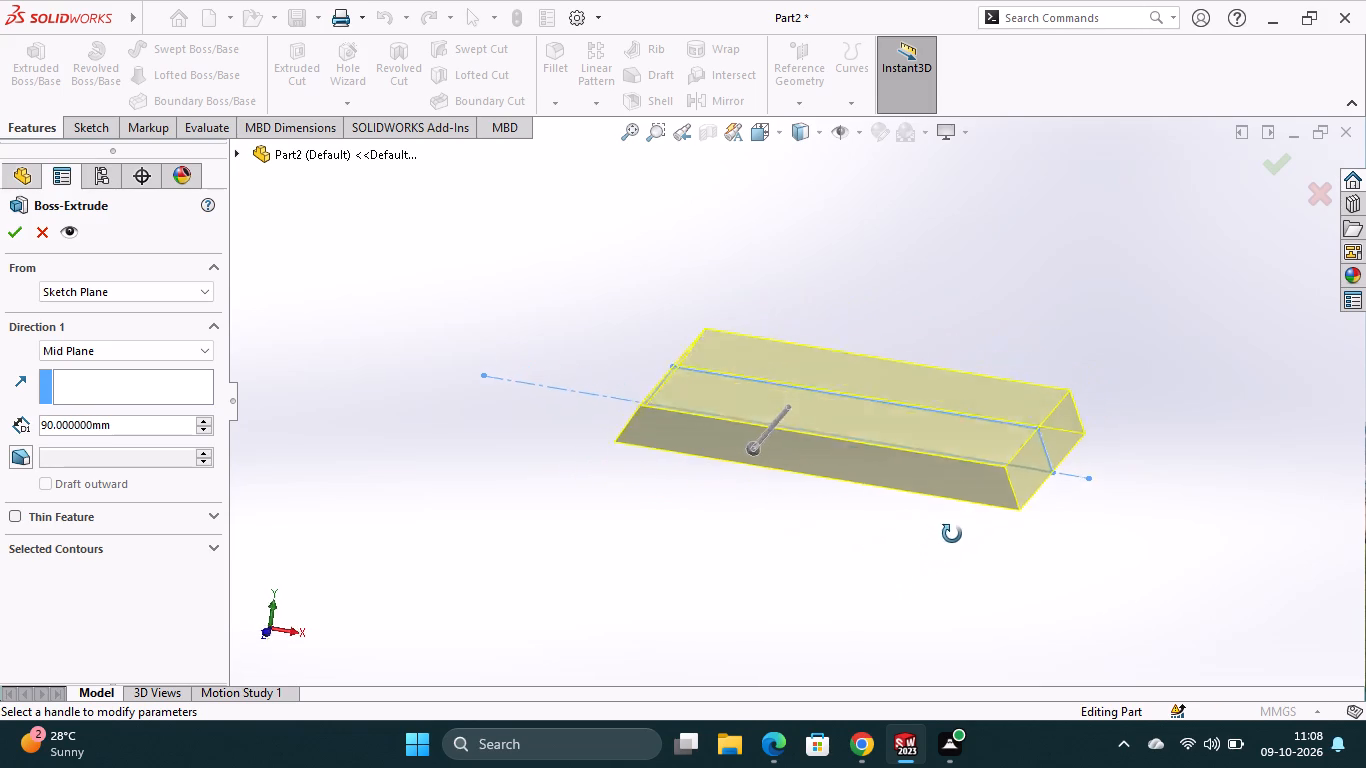
middle_click_drag(952, 534, 856, 496)
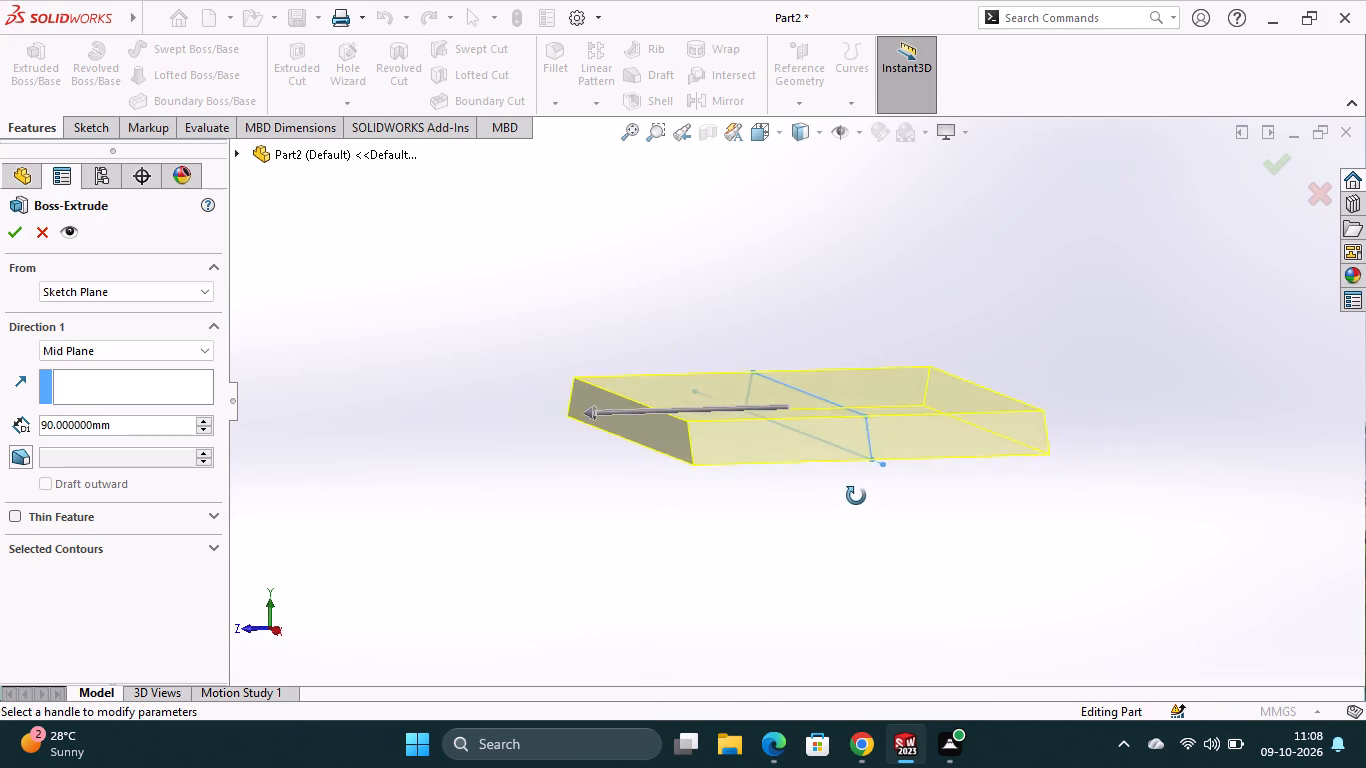
middle_click_drag(856, 496, 848, 492)
middle_click_drag(713, 522, 742, 531)
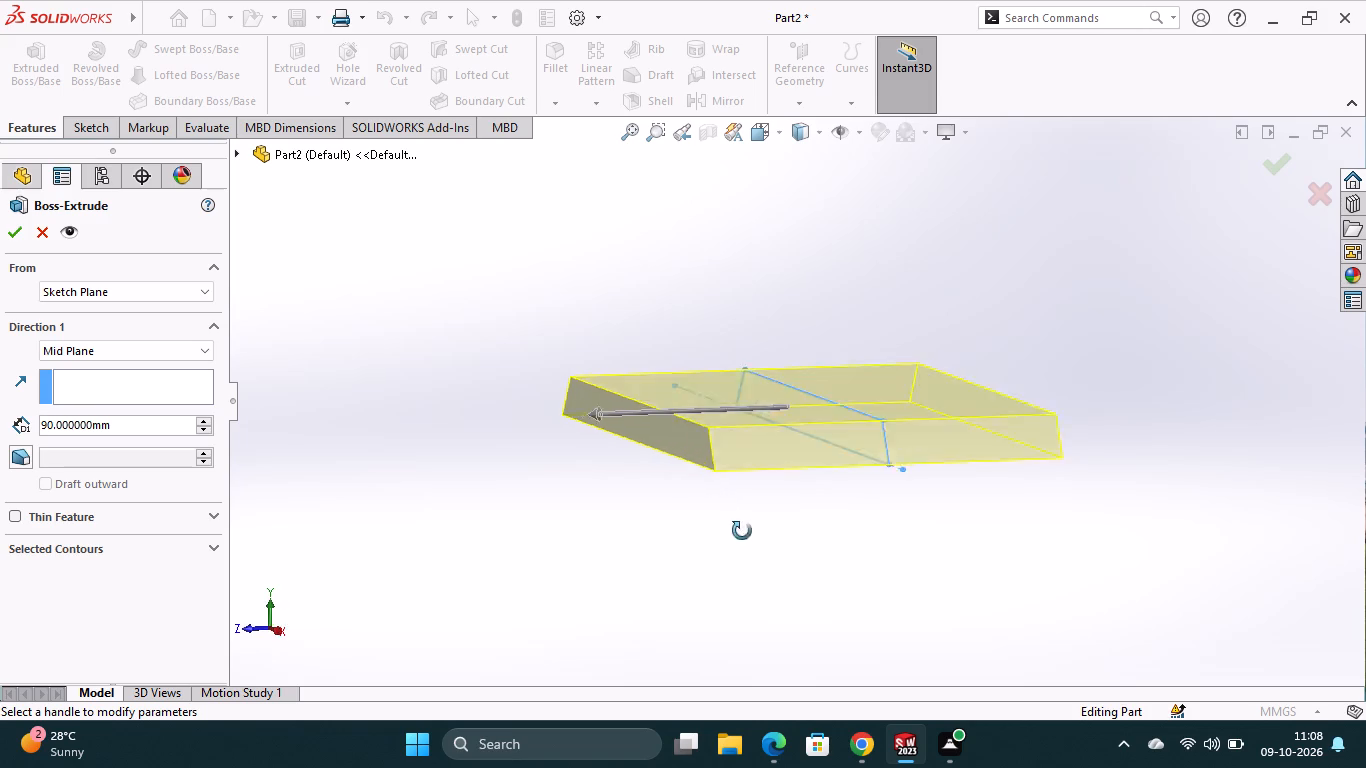
middle_click_drag(742, 531, 831, 574)
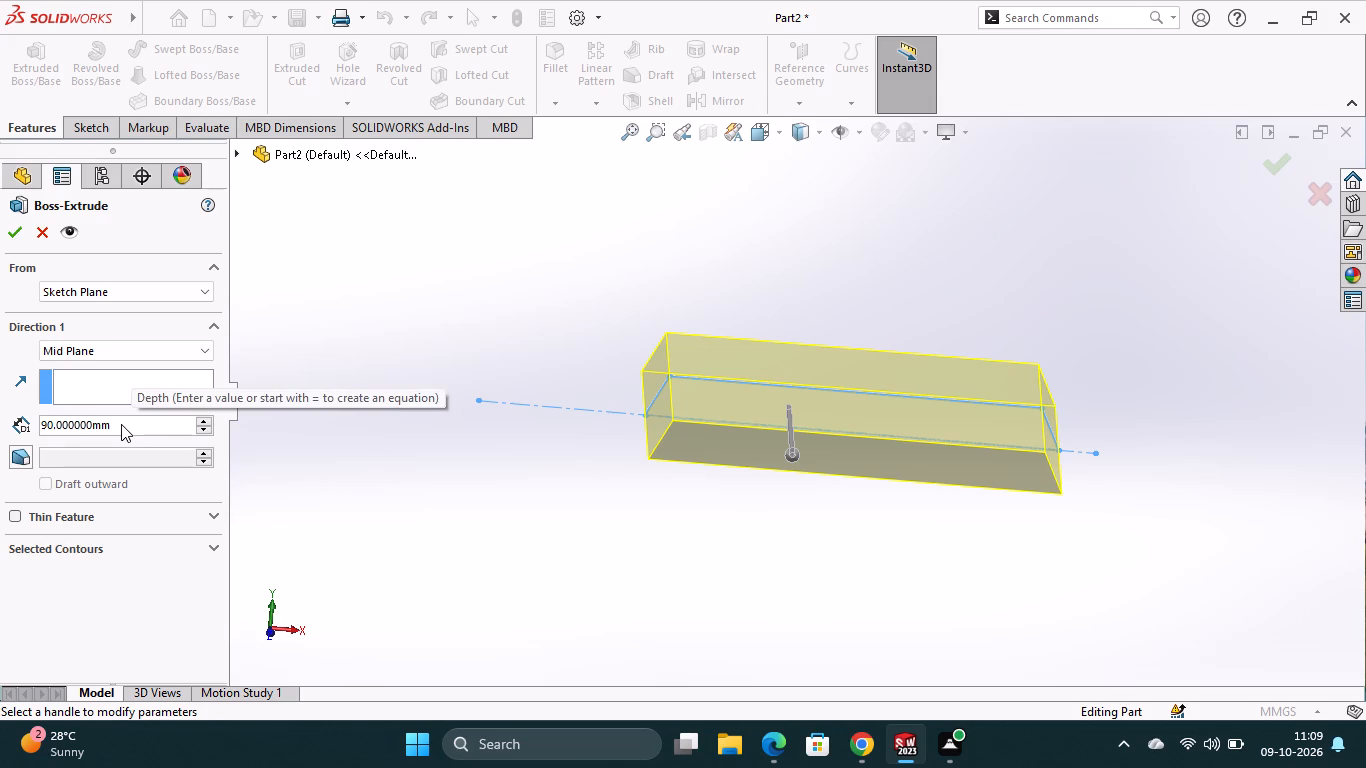
left_click(14, 226)
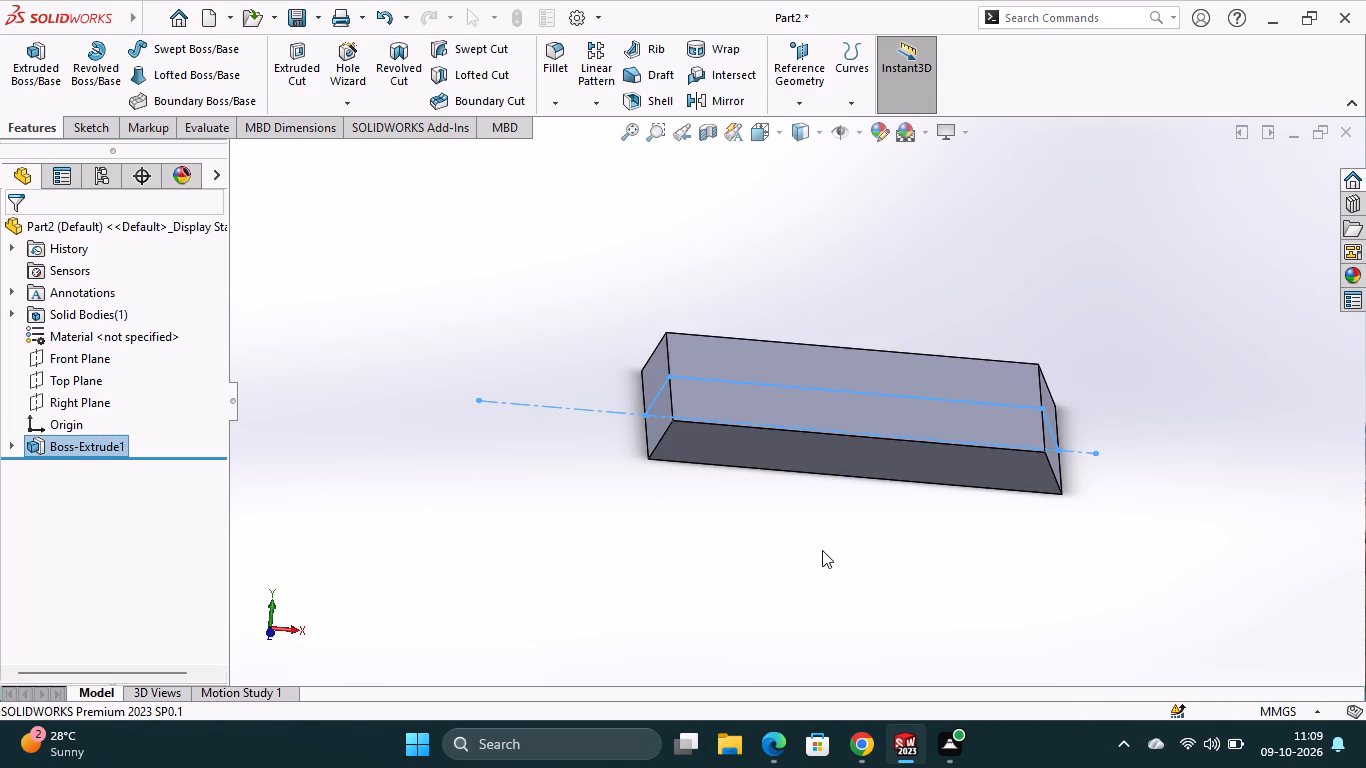
Start a sketch on the Front Plane with a line along the block's top edge and an inward-slanting side about 34 mm long from its right corner.
middle_click_drag(824, 550, 696, 469)
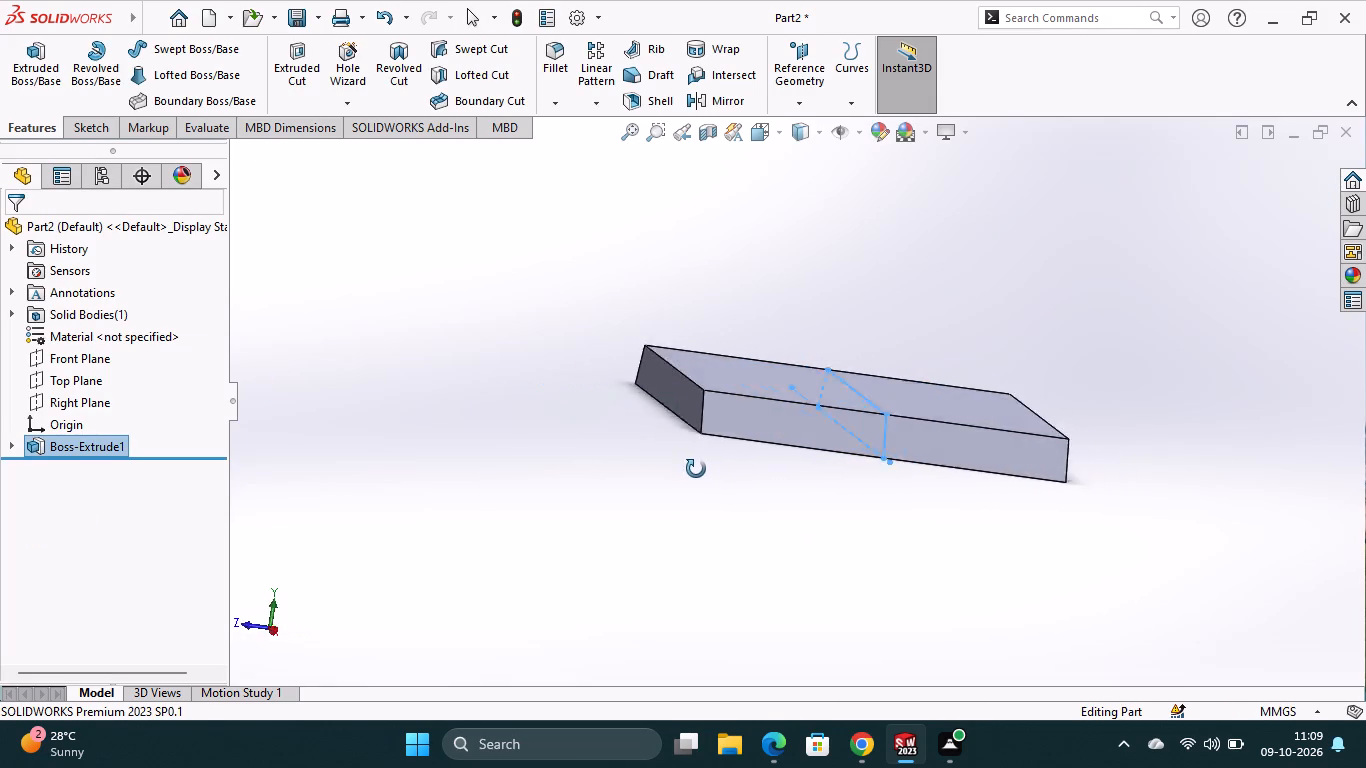
middle_click_drag(696, 469, 679, 460)
left_click(70, 358)
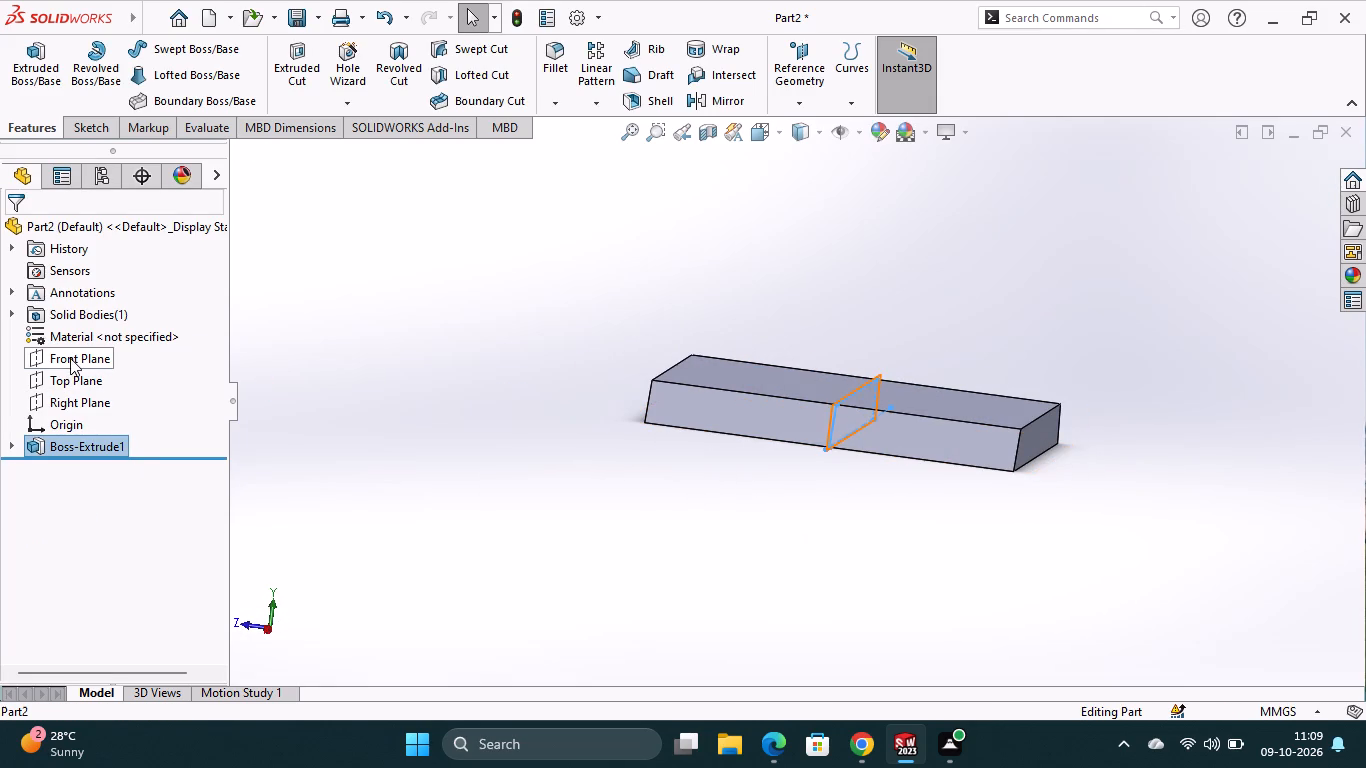
left_click(95, 327)
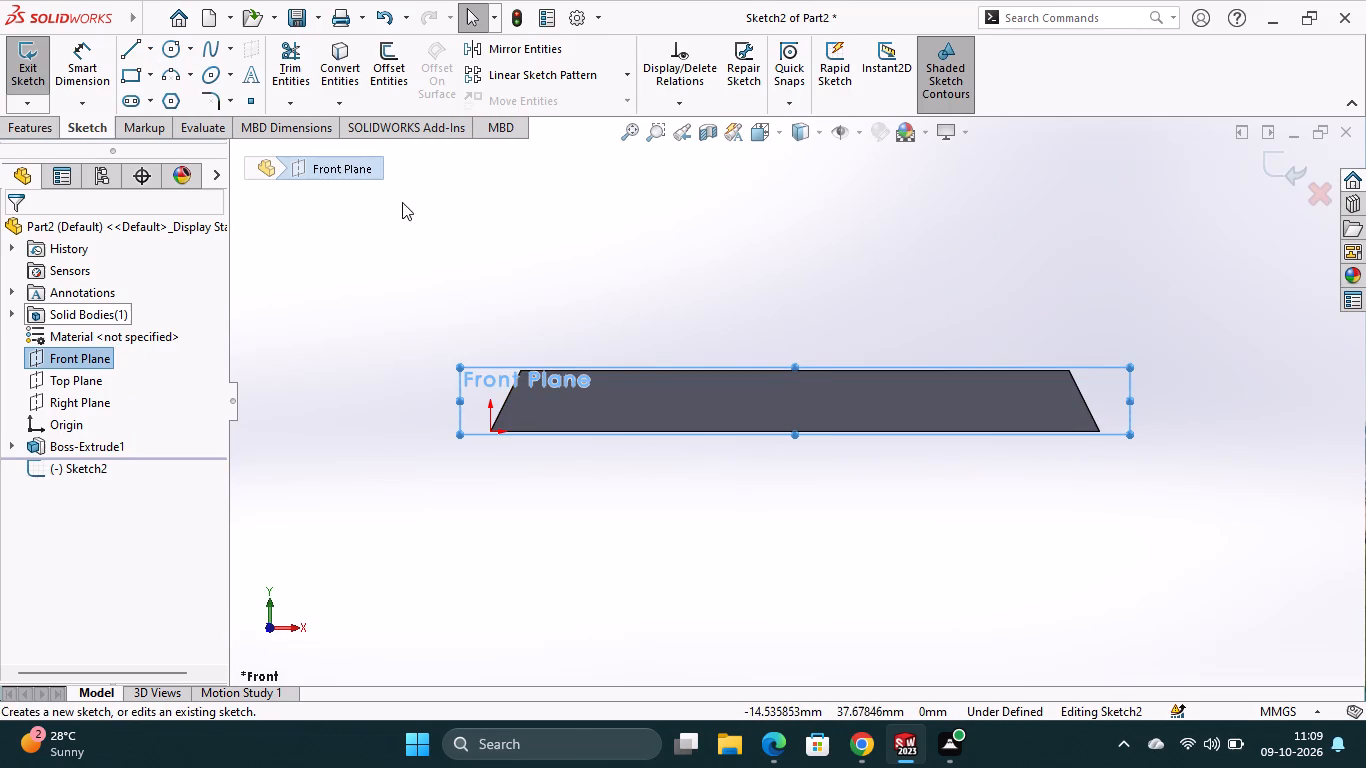
left_click(130, 53)
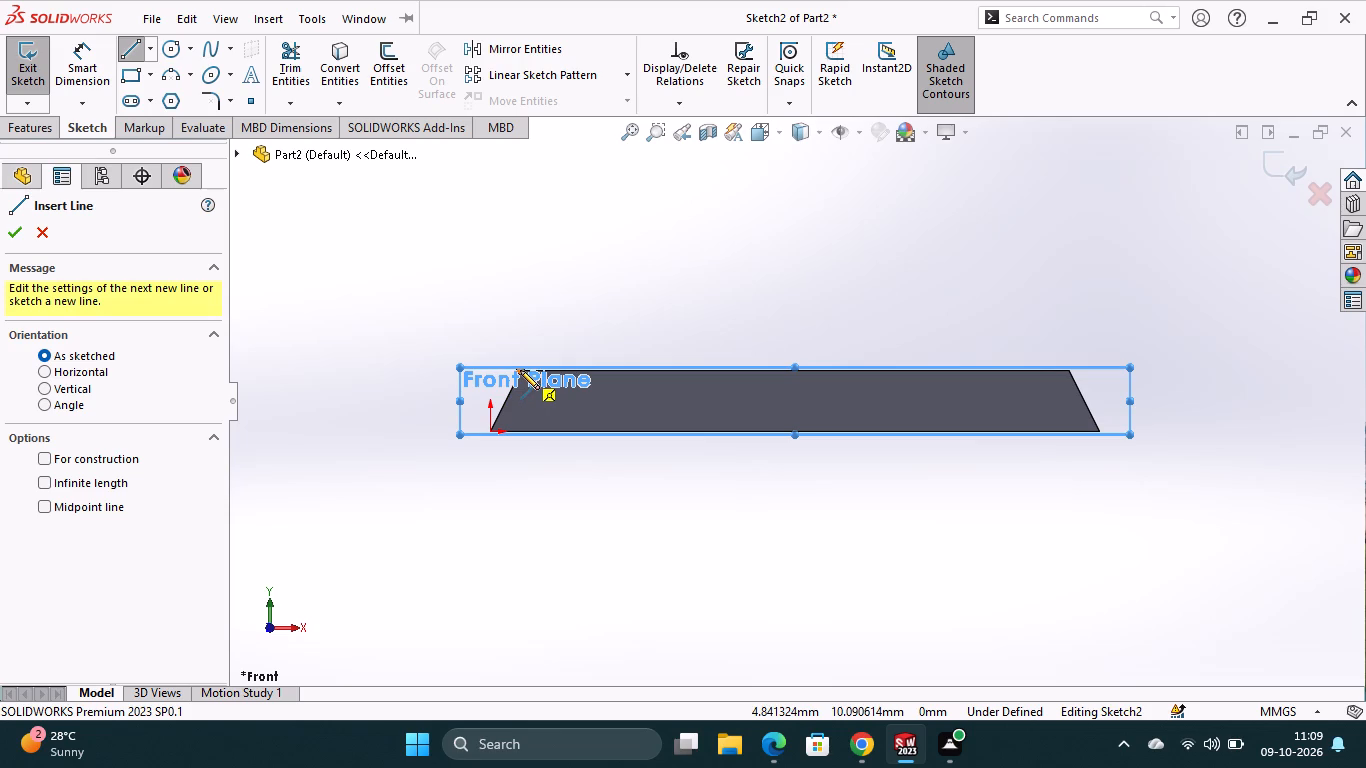
left_click(17, 224)
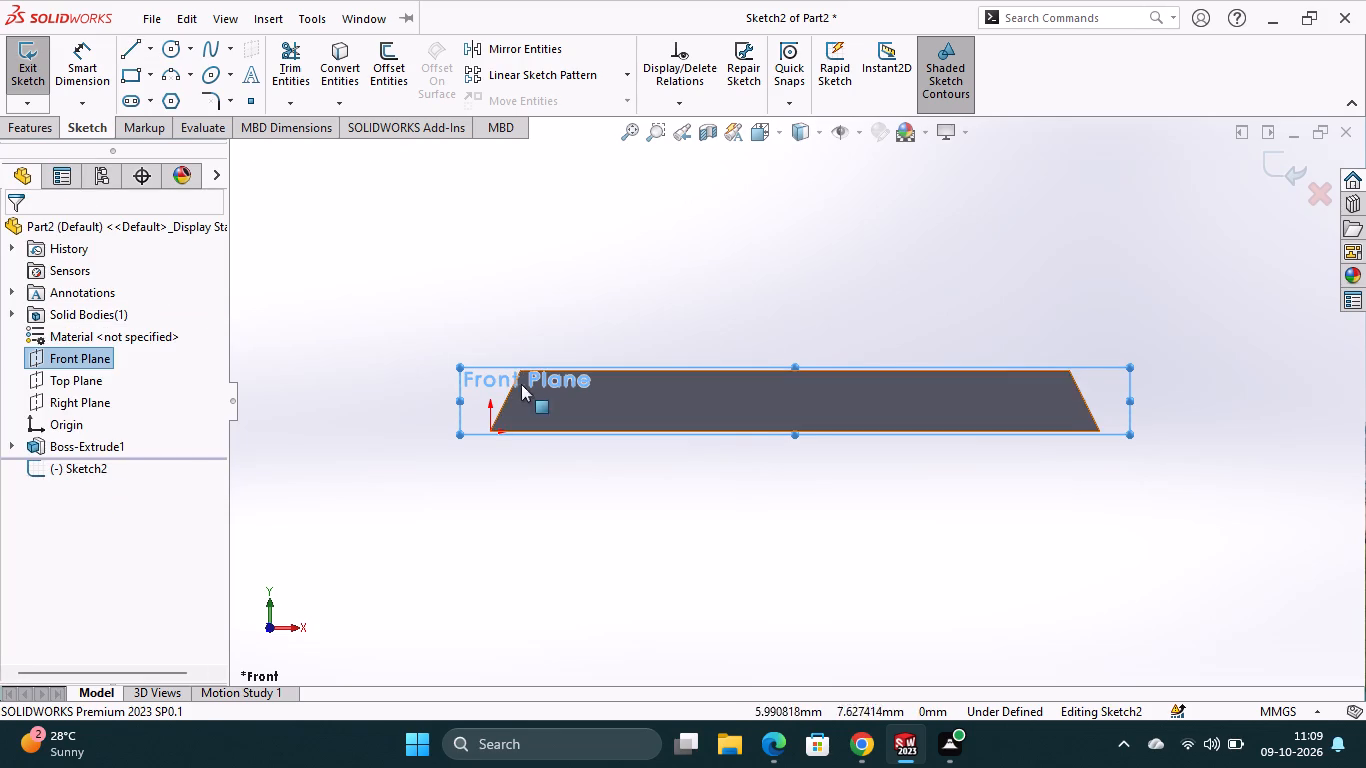
left_click(139, 49)
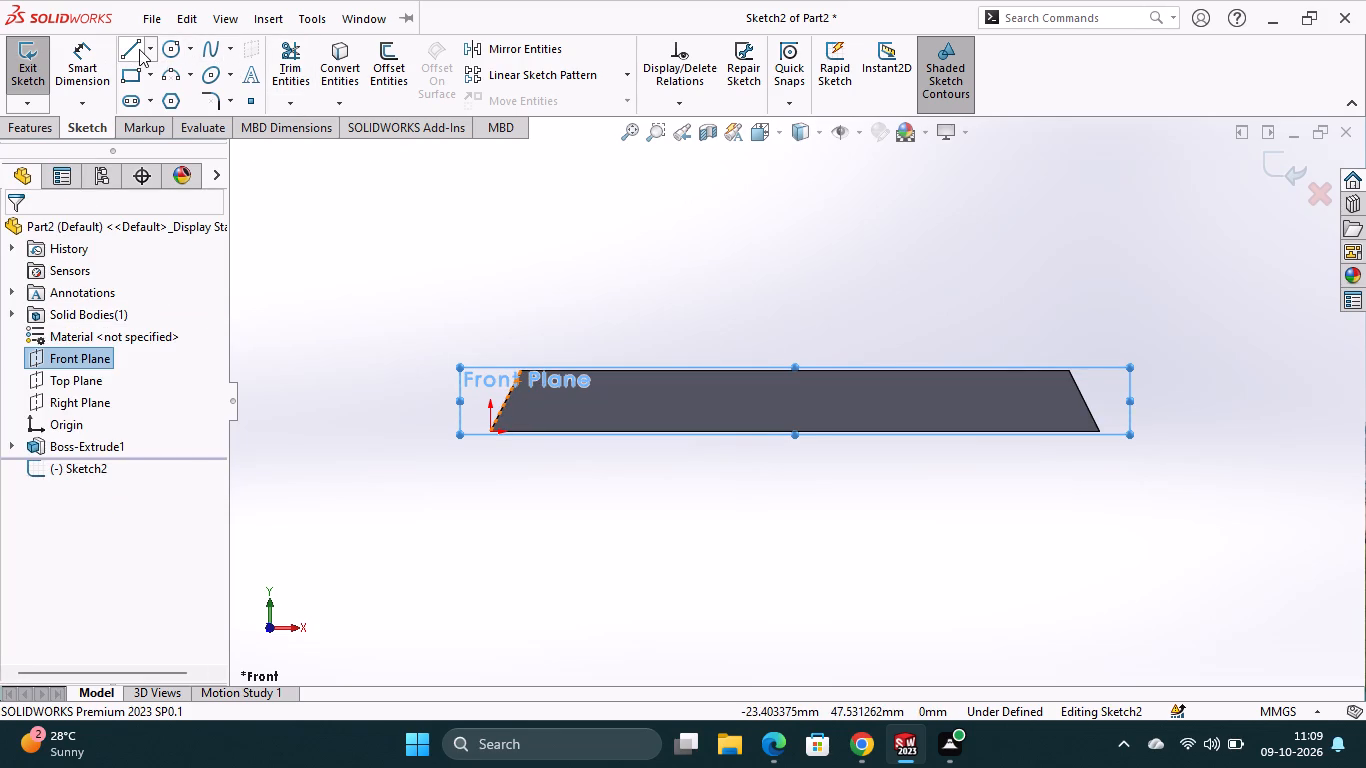
left_click(520, 372)
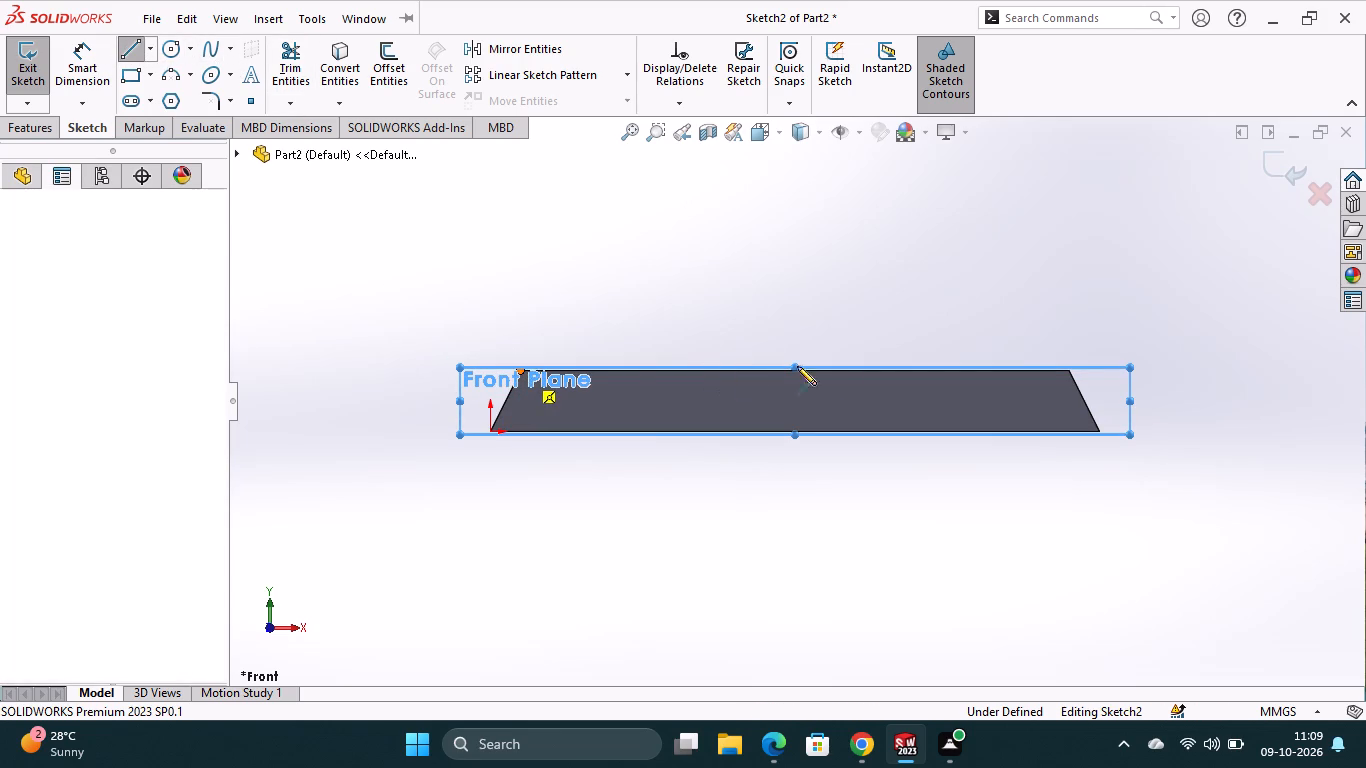
left_click(1069, 372)
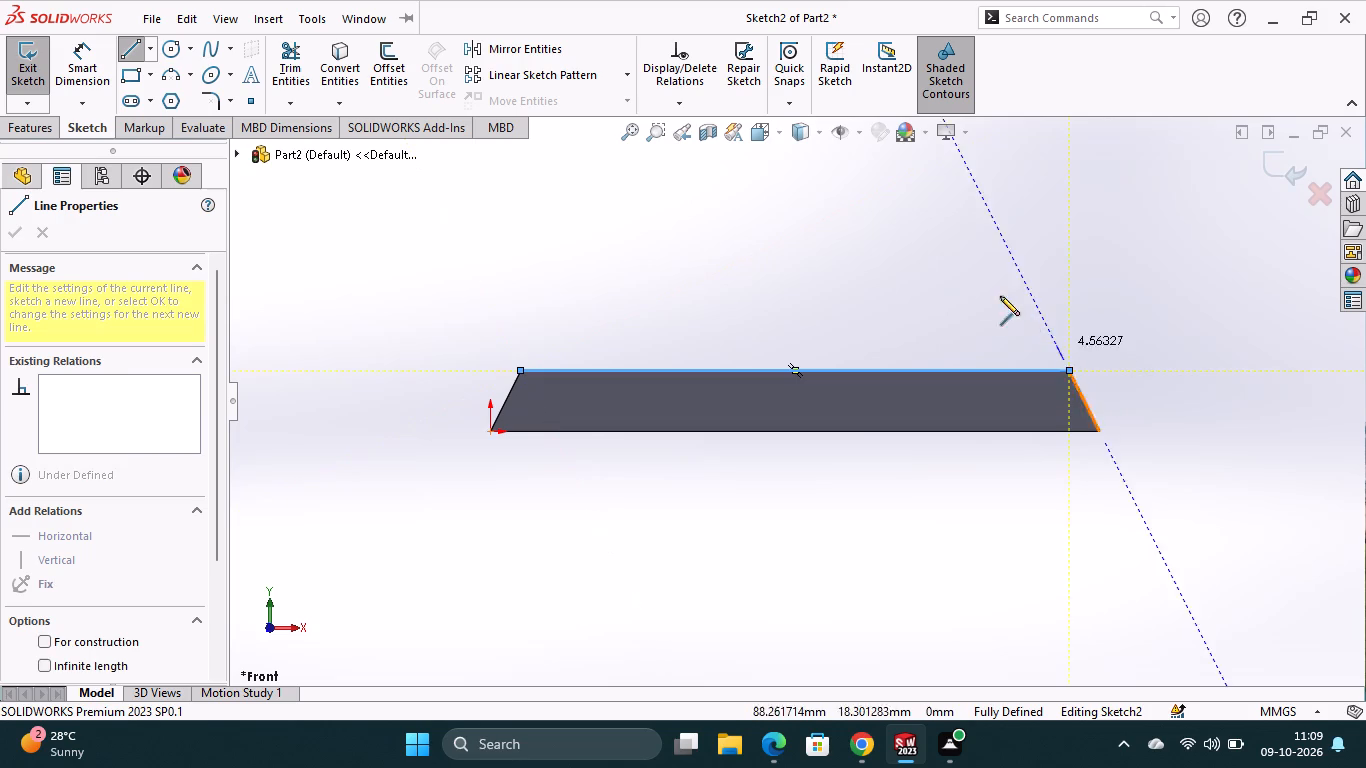
left_click(961, 191)
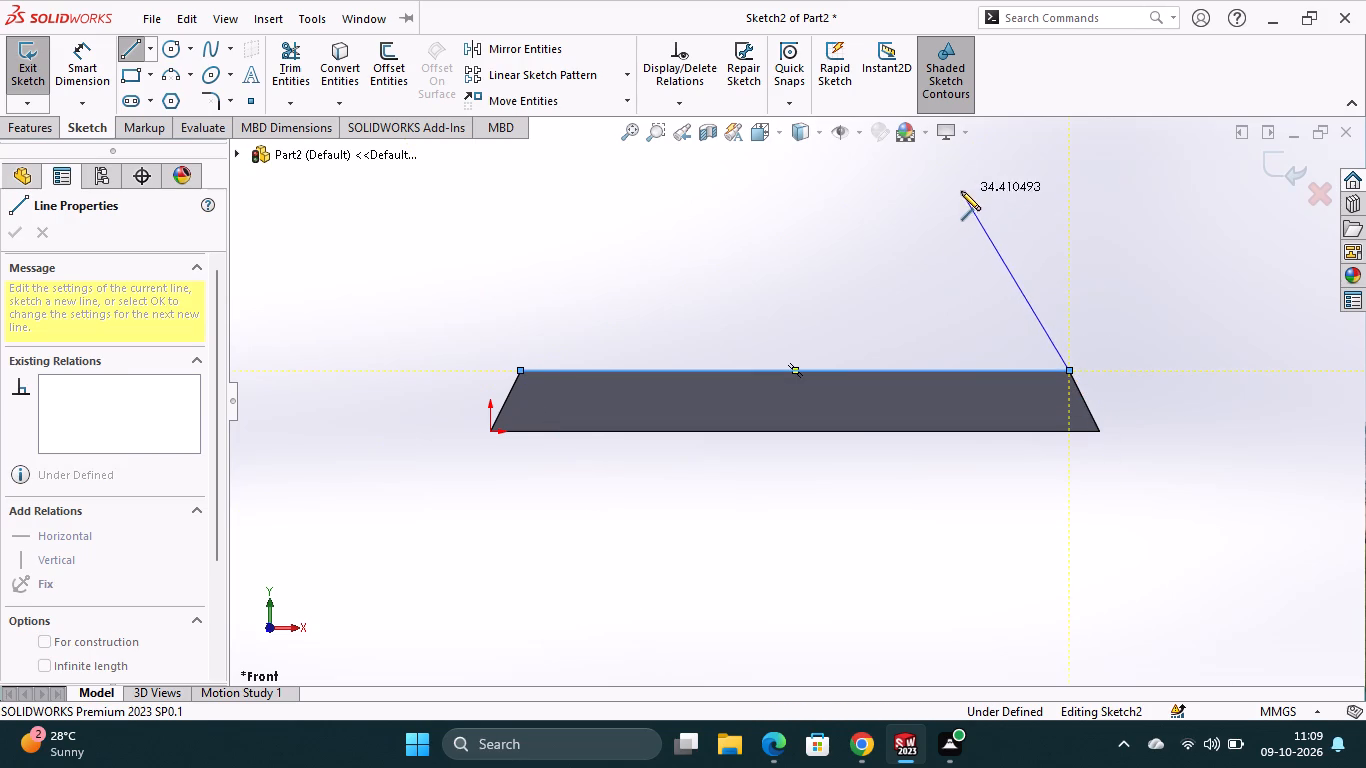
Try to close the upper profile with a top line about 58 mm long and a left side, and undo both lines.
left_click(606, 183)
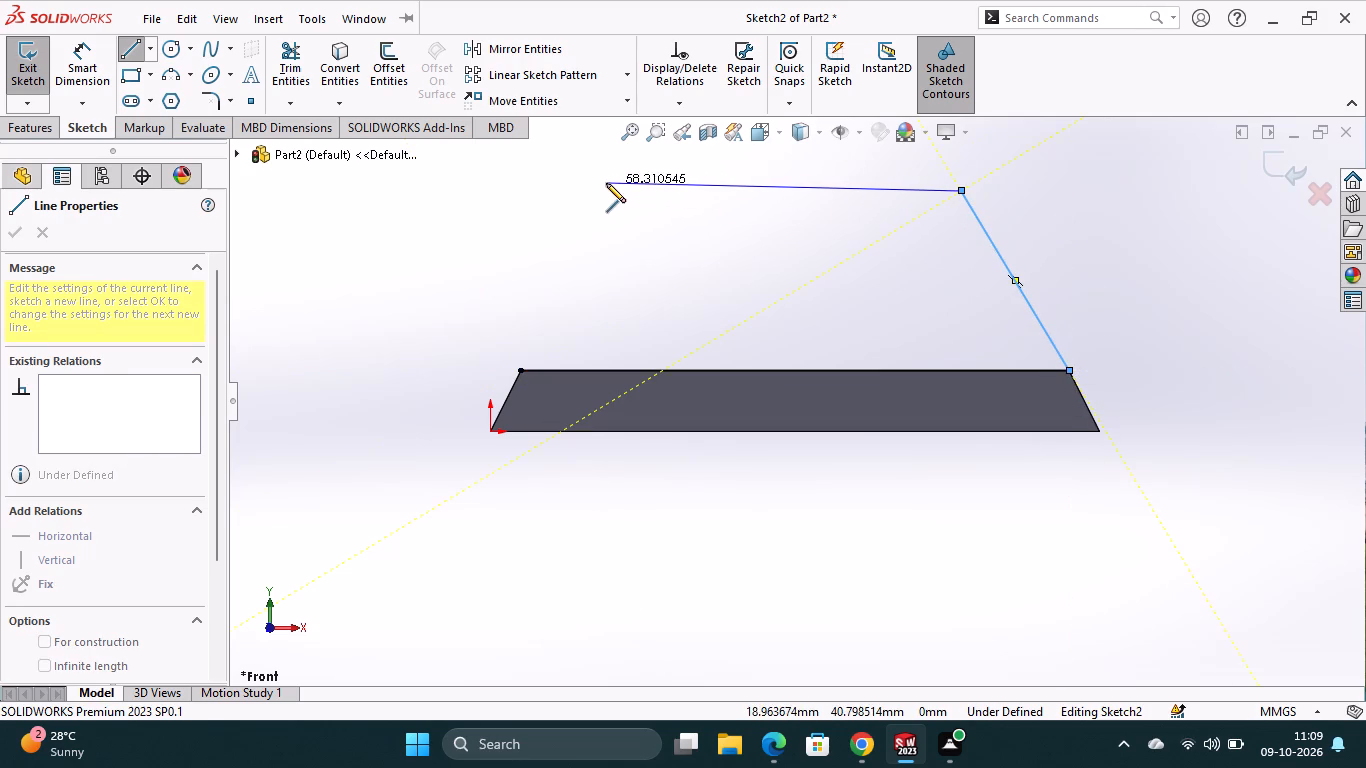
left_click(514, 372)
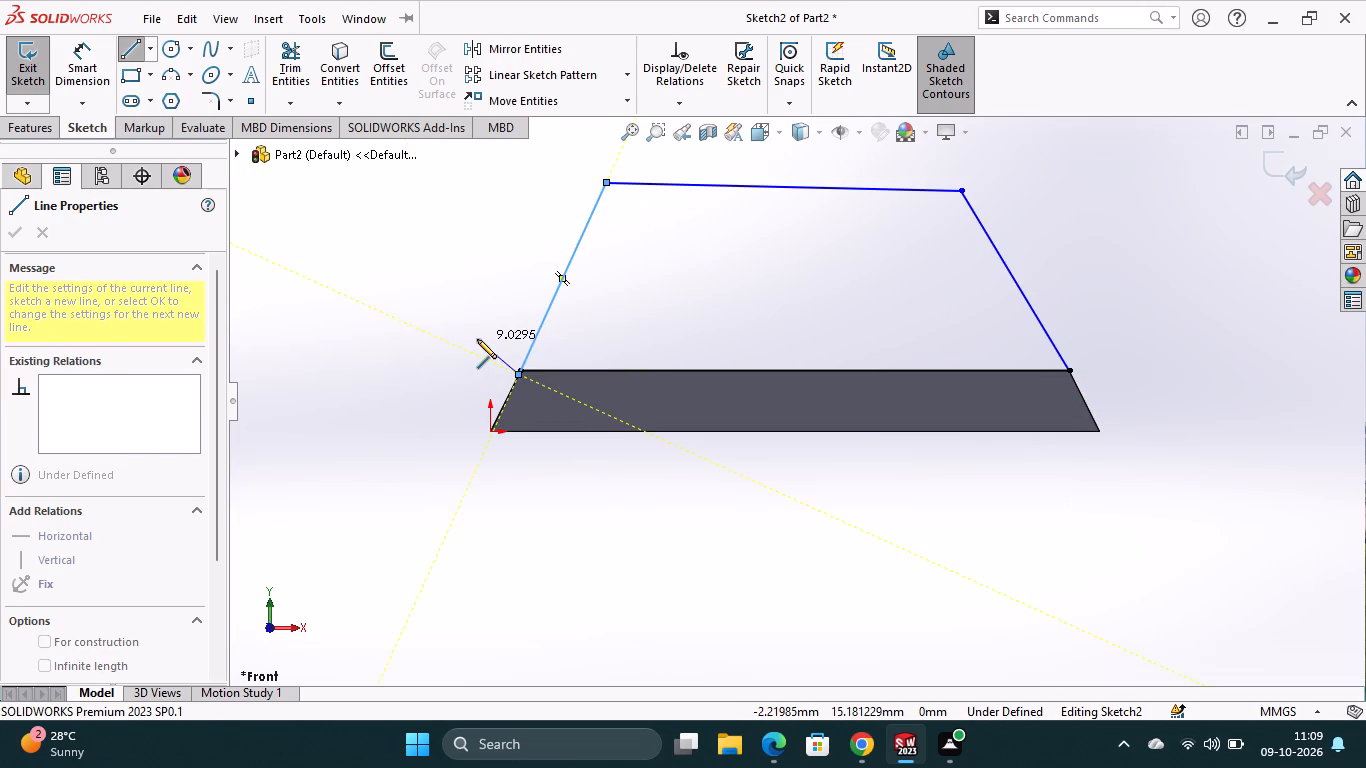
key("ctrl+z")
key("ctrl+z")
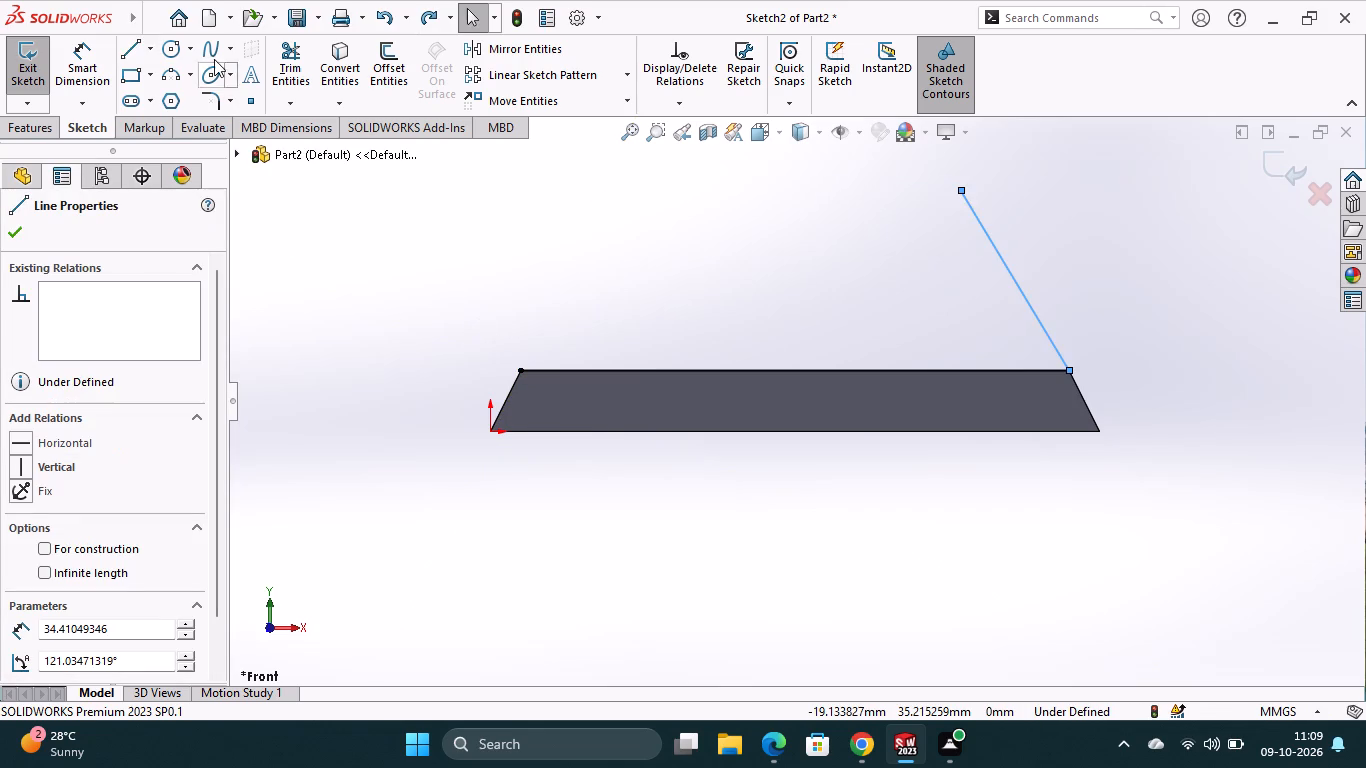
Close the upper trapezoid with a horizontal top line about 63 mm long and a slanted left side ending at the block's upper-left corner.
left_click(125, 53)
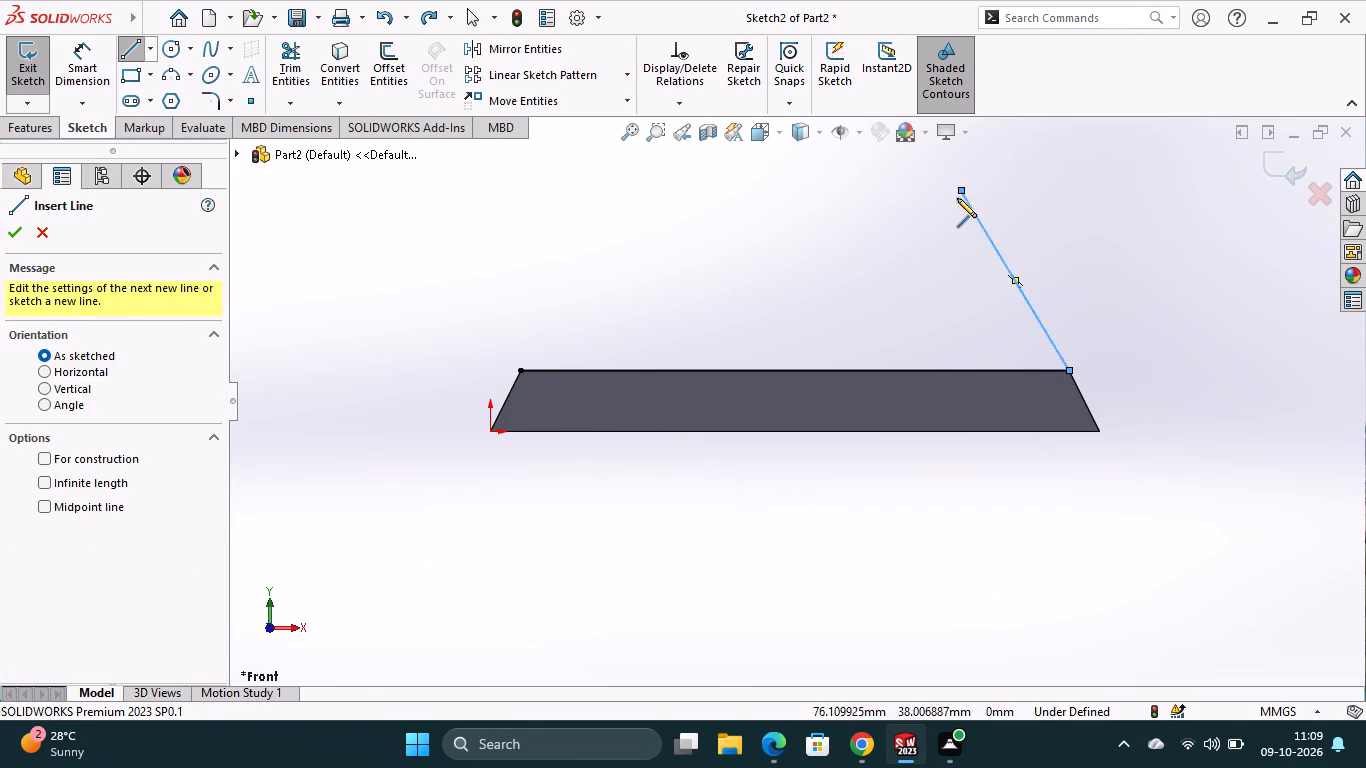
left_click(959, 194)
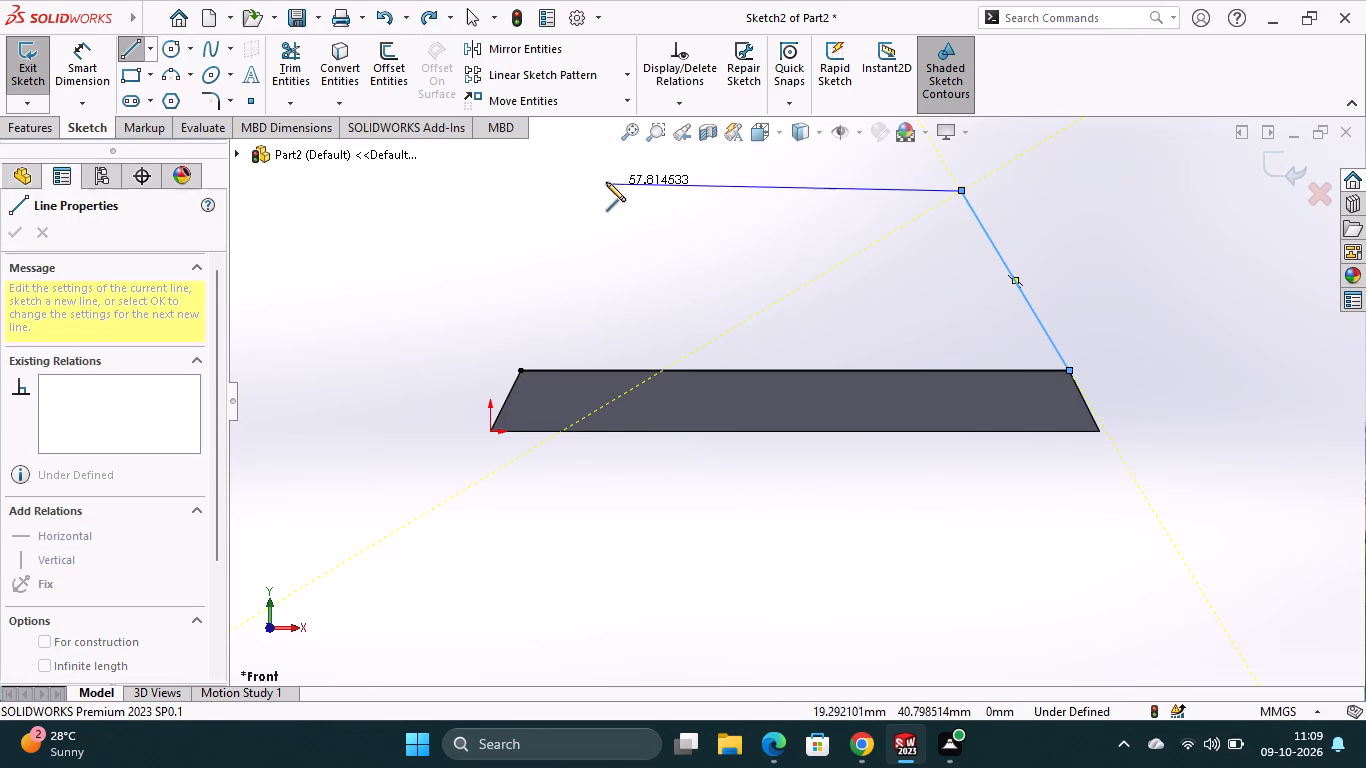
left_click(578, 187)
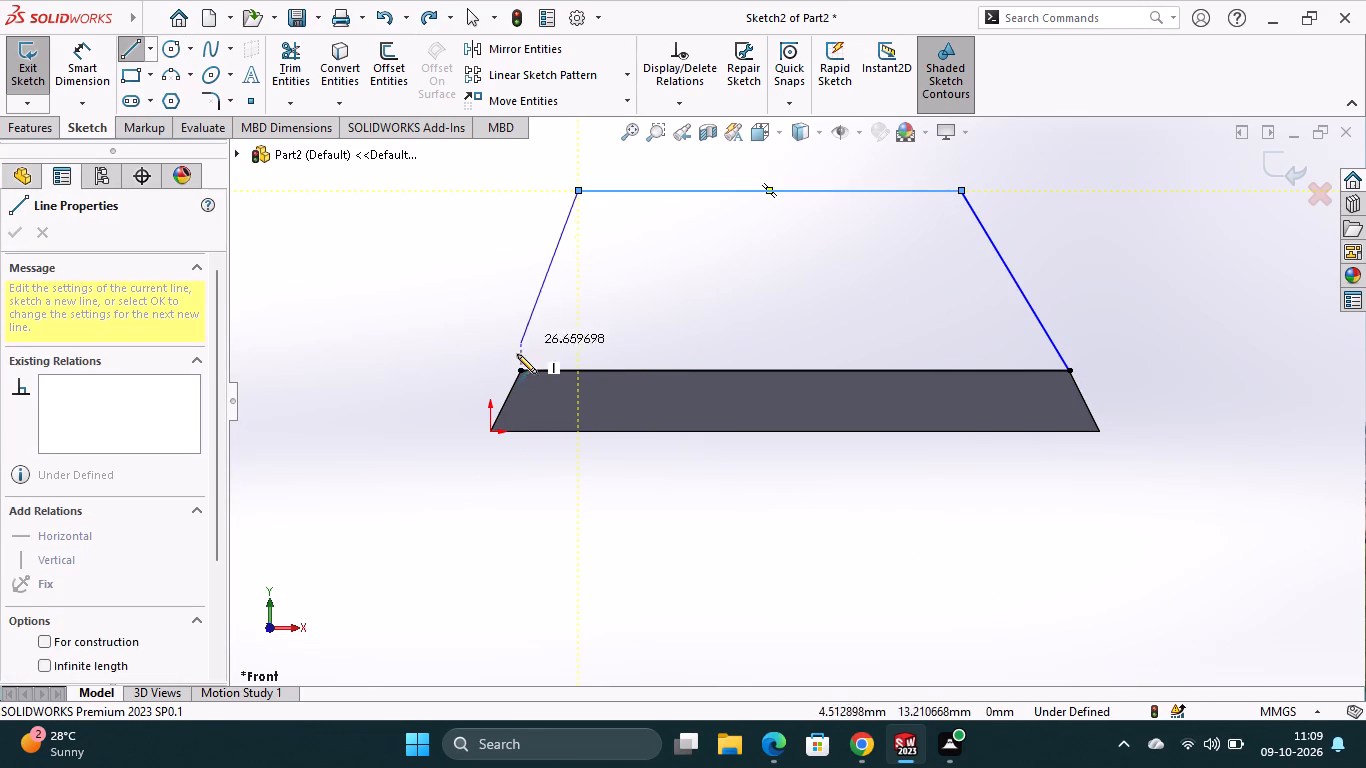
left_click(522, 369)
key("Escape")
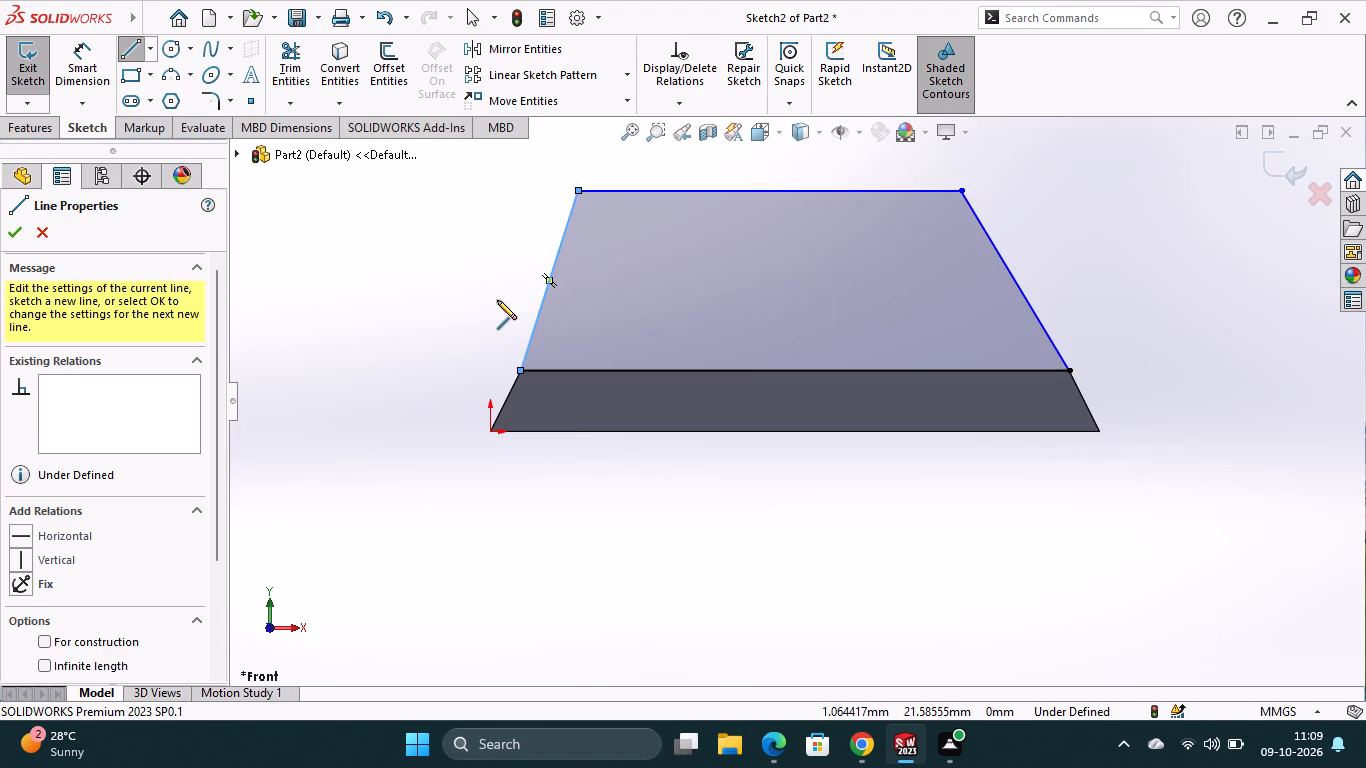
Add a driven dimension for the upper trapezoid's base between its two lower corners.
left_click(79, 56)
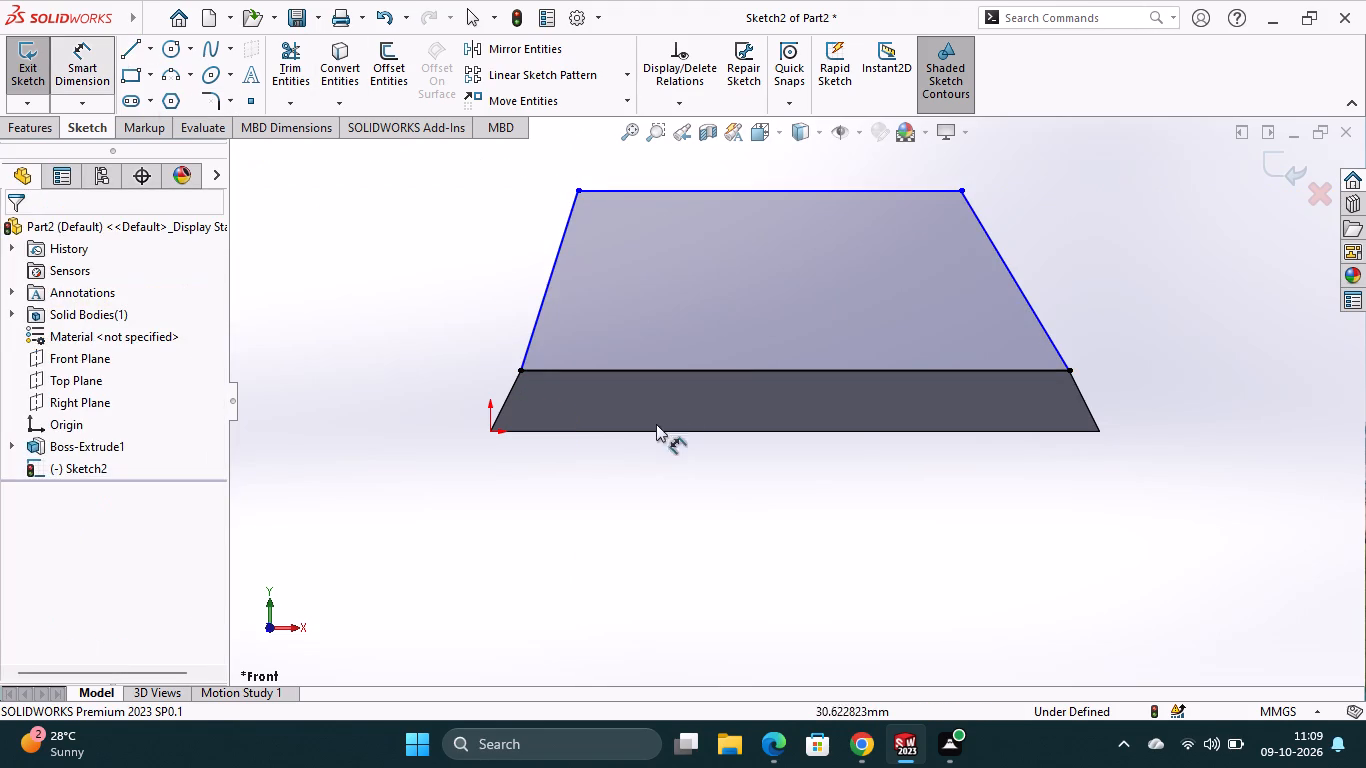
left_click(519, 372)
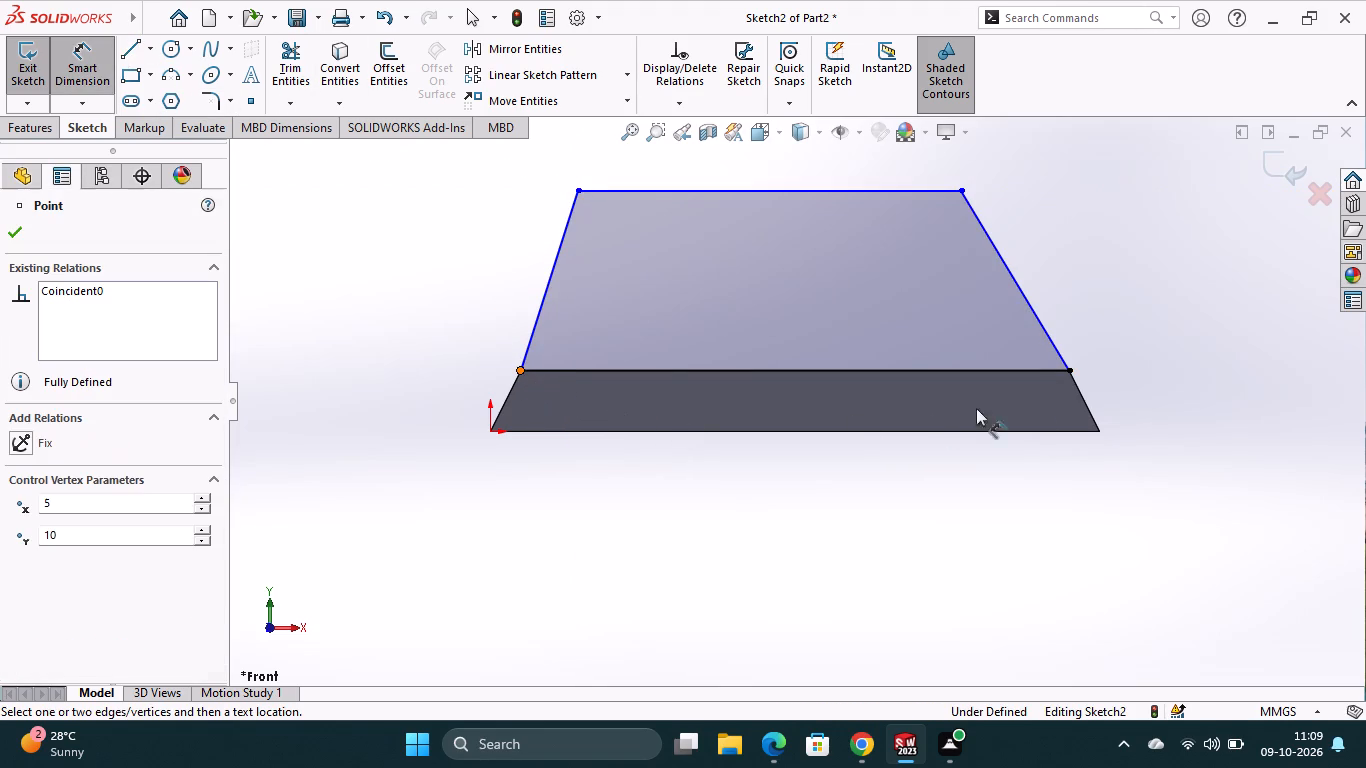
left_click(1065, 370)
left_click(824, 501)
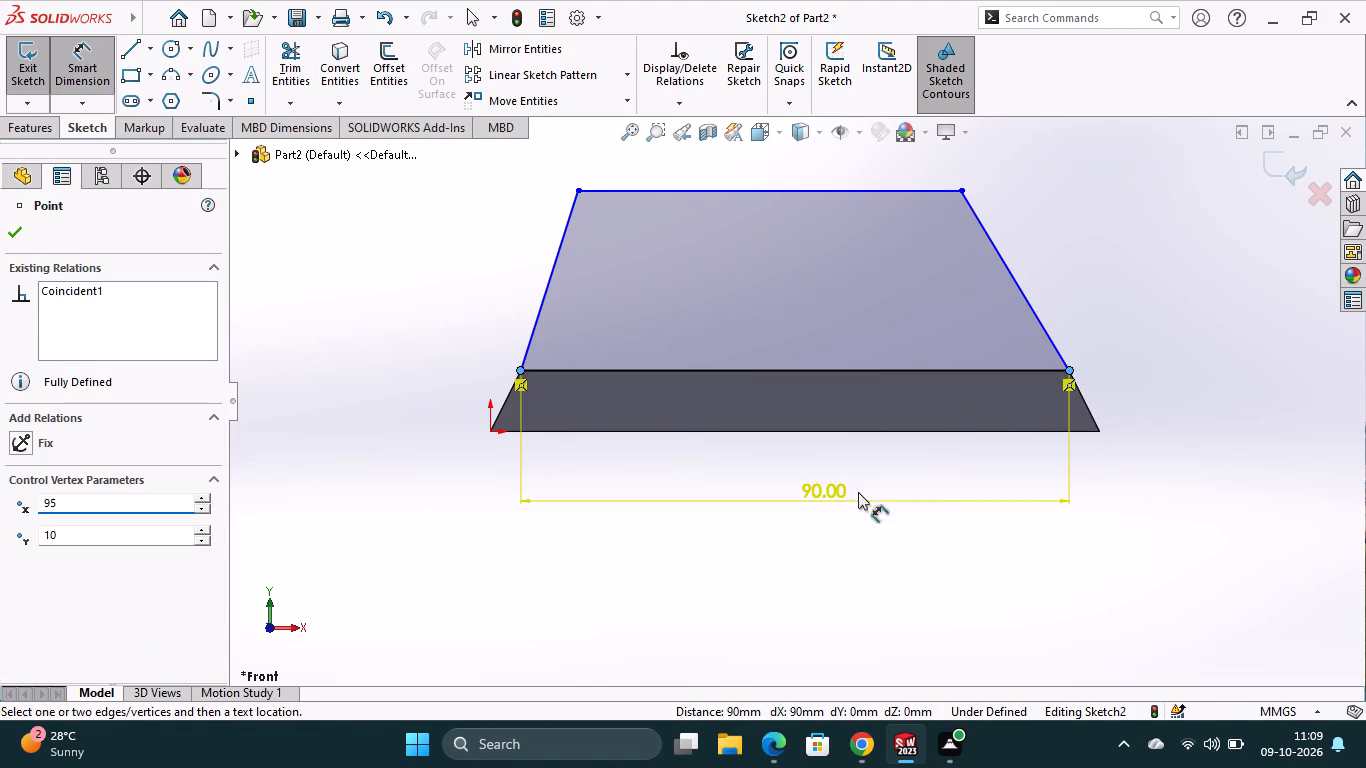
left_click(803, 365)
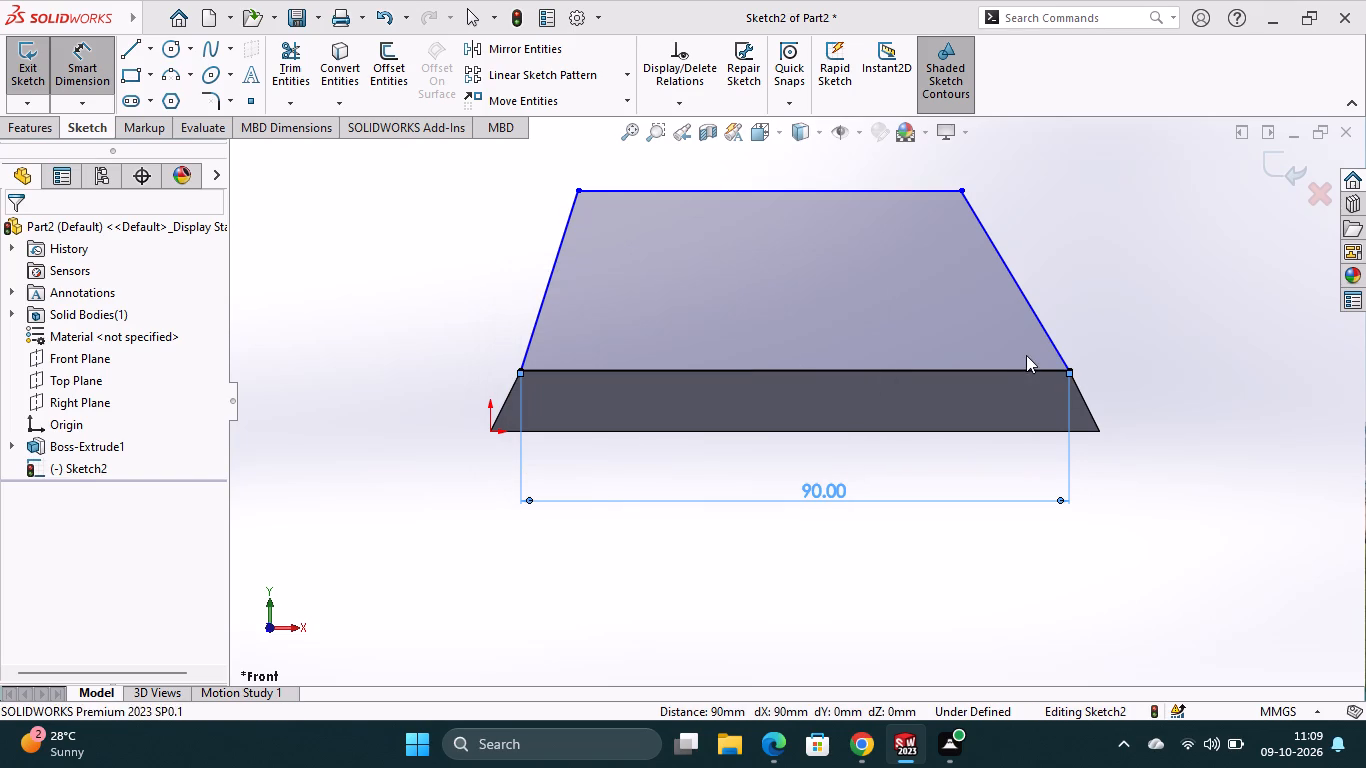
Dimension the upper trapezoid's top edge between its two upper corners to 50 mm.
left_click(581, 193)
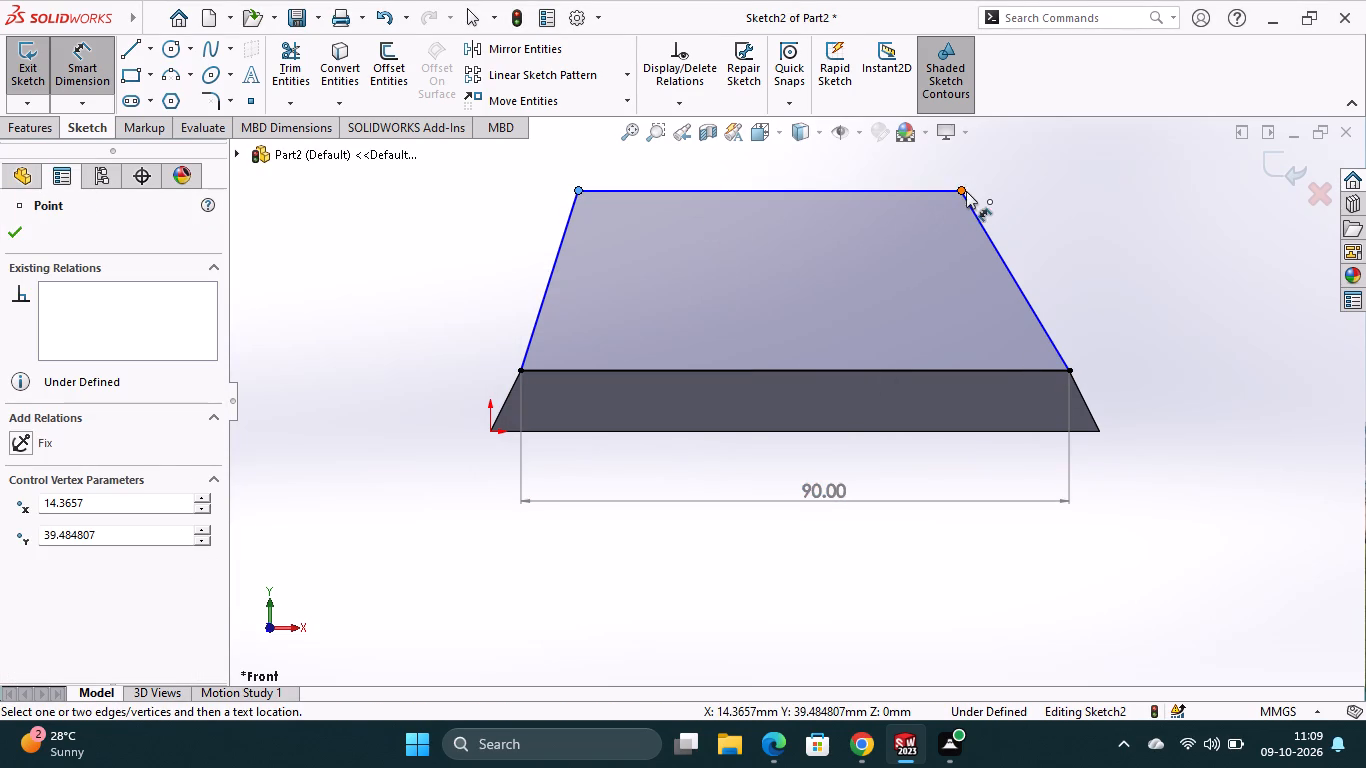
left_click(960, 190)
left_click(832, 451)
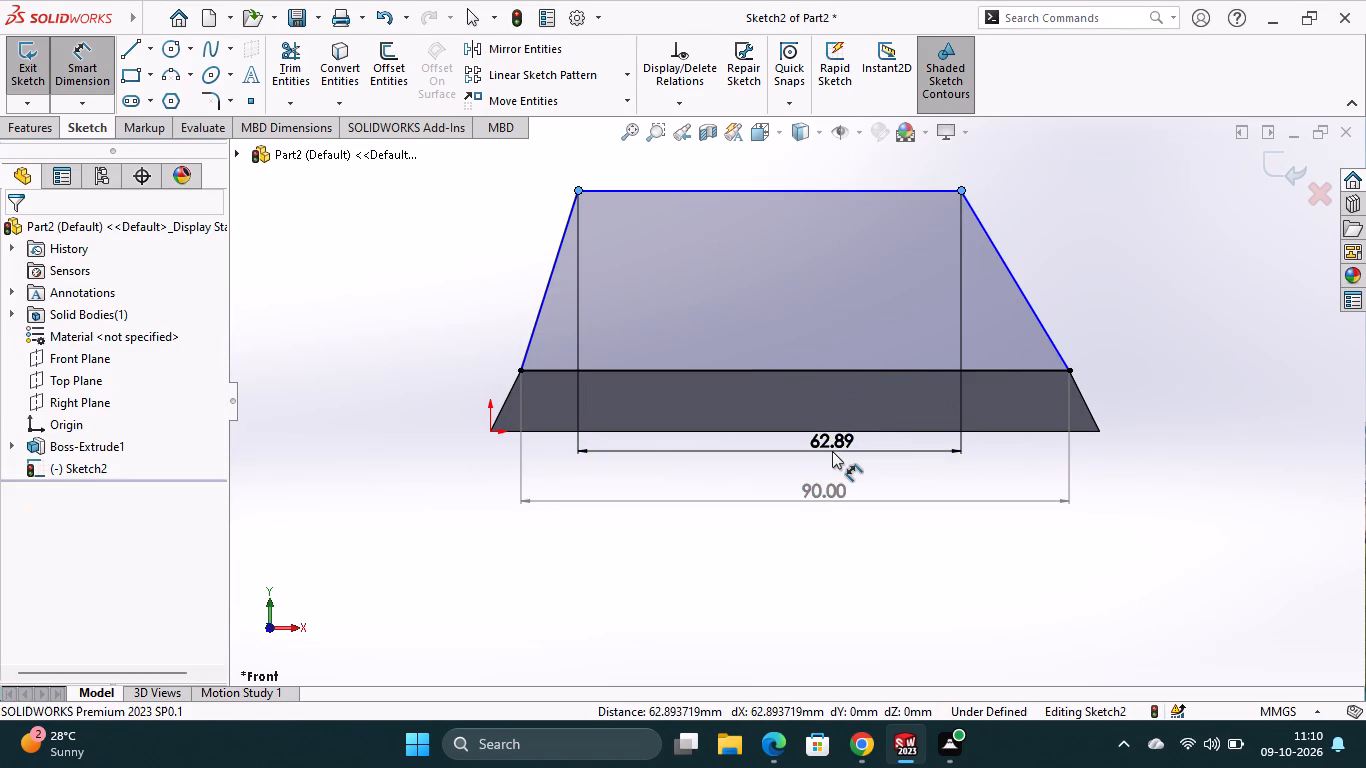
type("50")
key("Return")
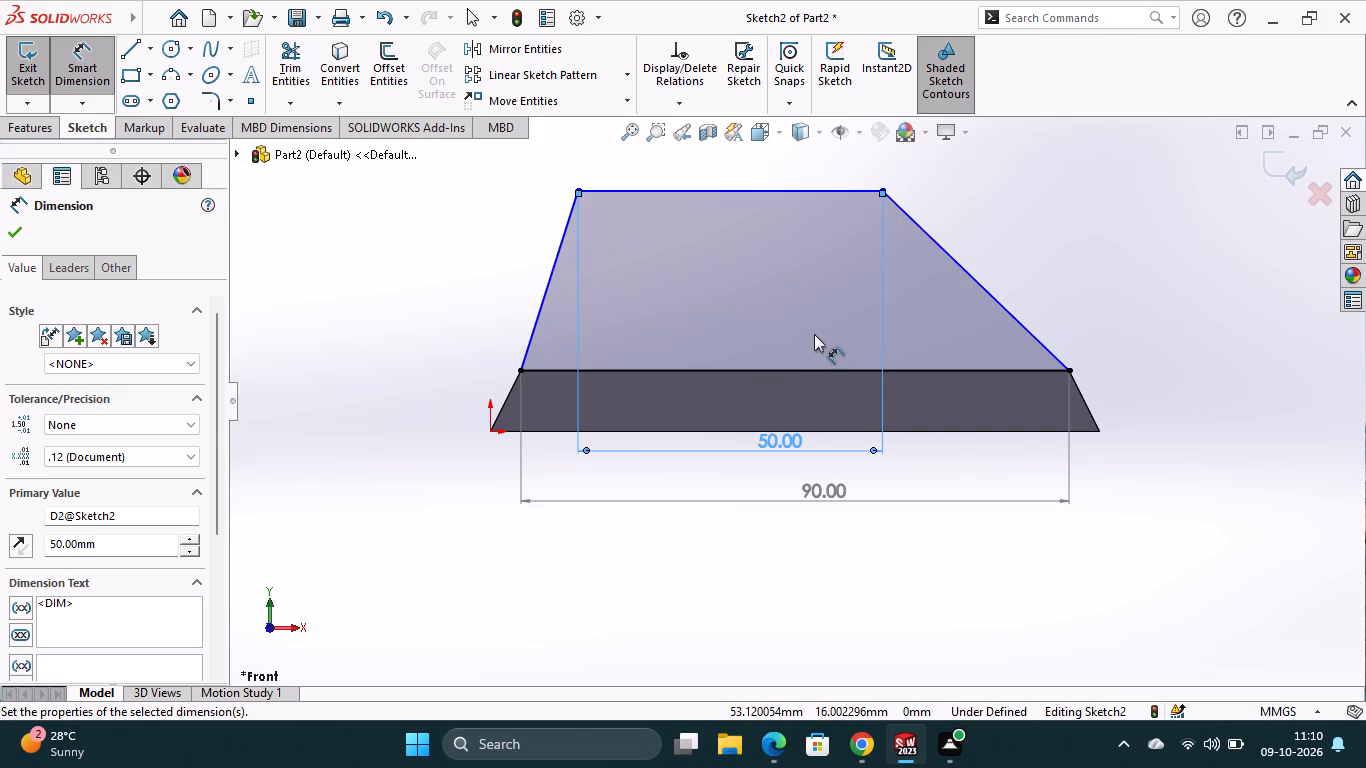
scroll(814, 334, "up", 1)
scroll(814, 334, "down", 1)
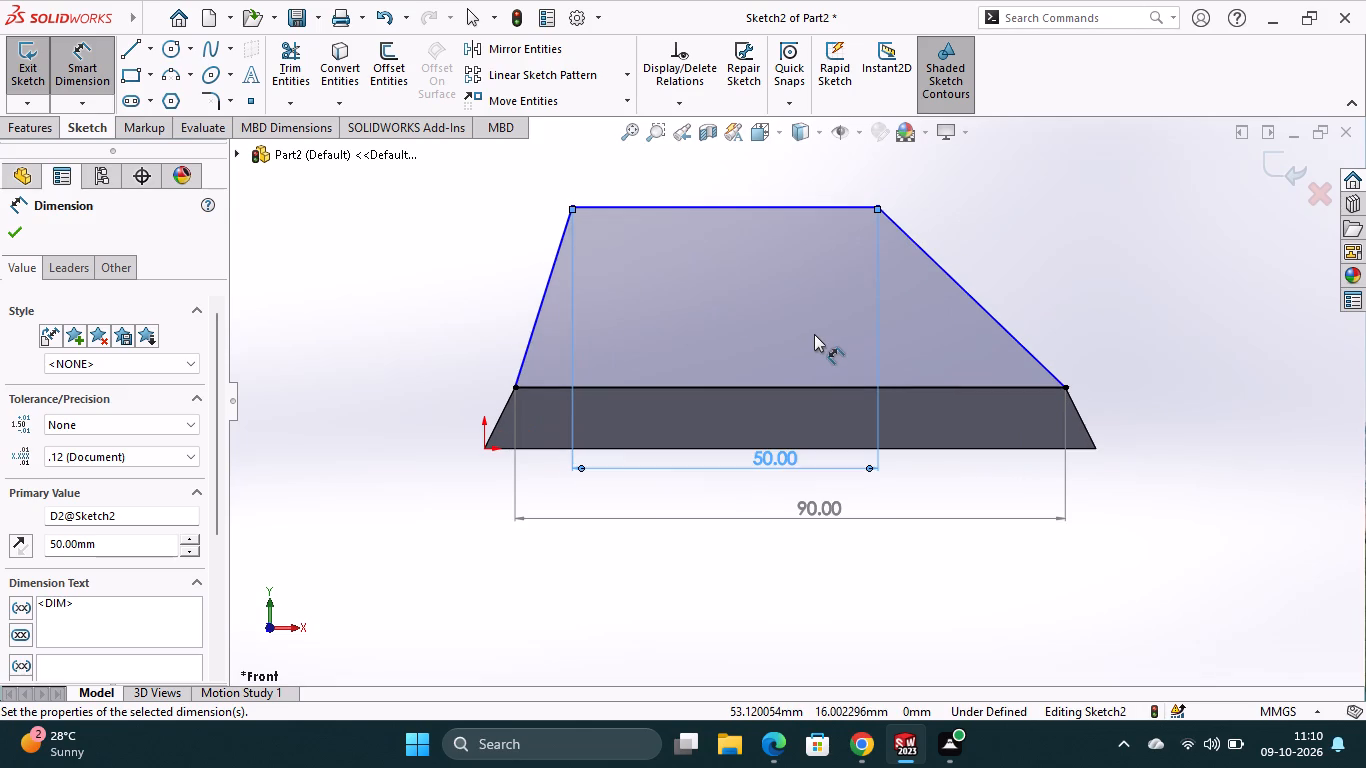
Draw a vertical centerline about 34 mm long from the midpoint of the upper trapezoid's base to above its top edge.
key("Escape")
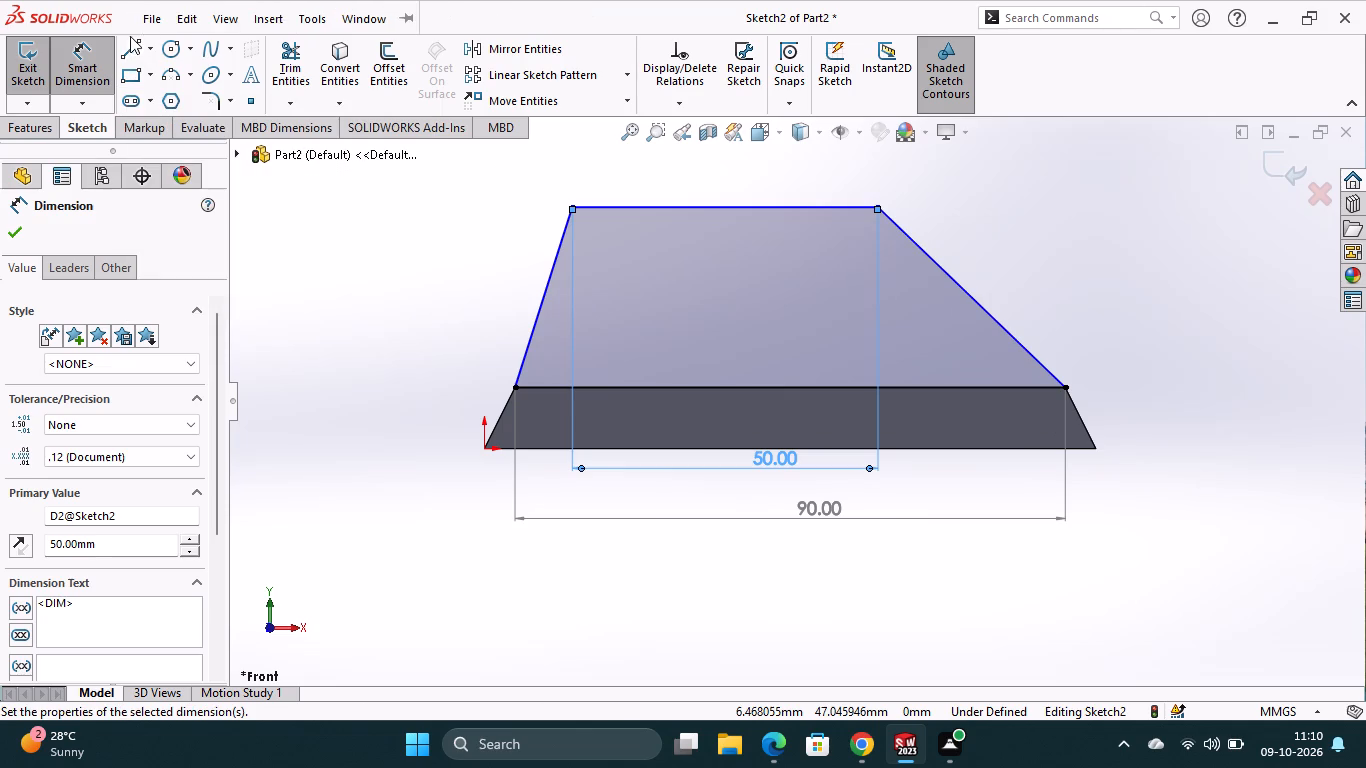
key("Escape")
left_click(148, 54)
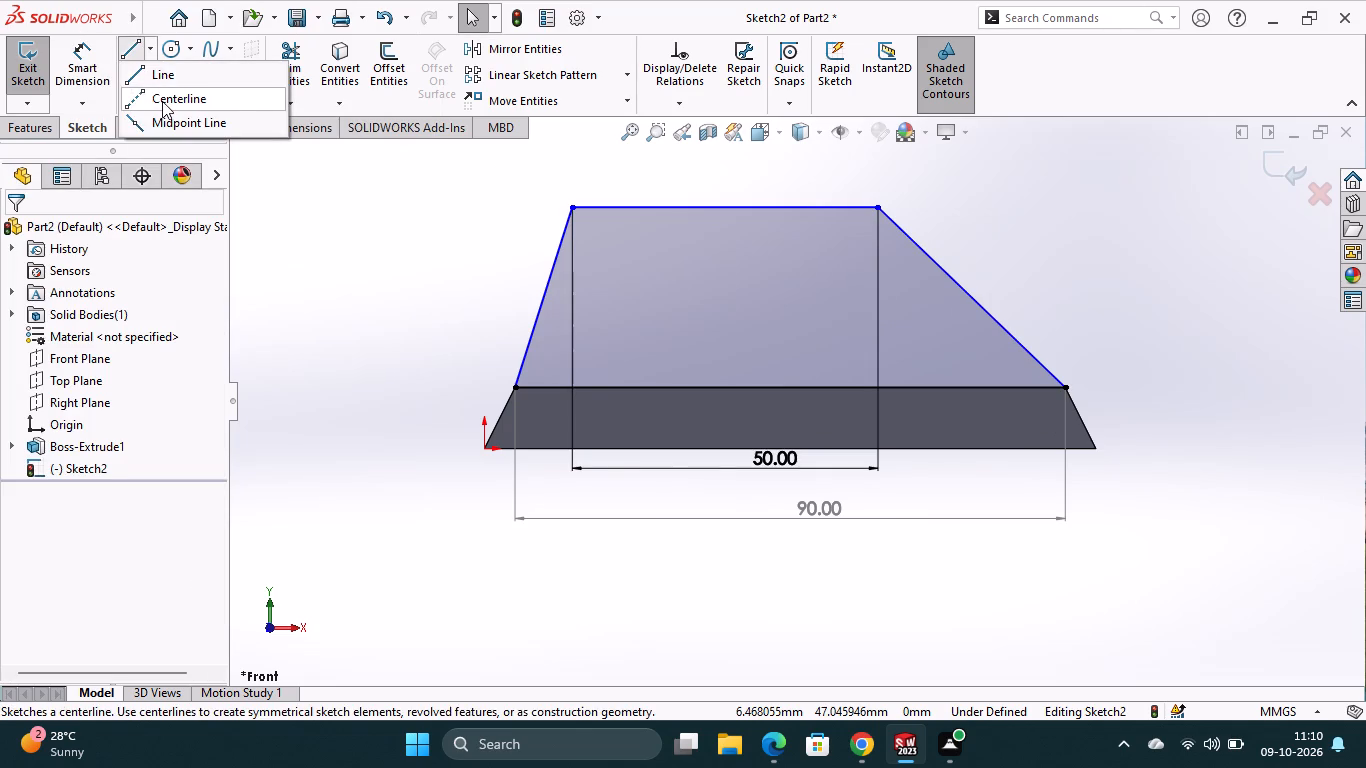
left_click(162, 101)
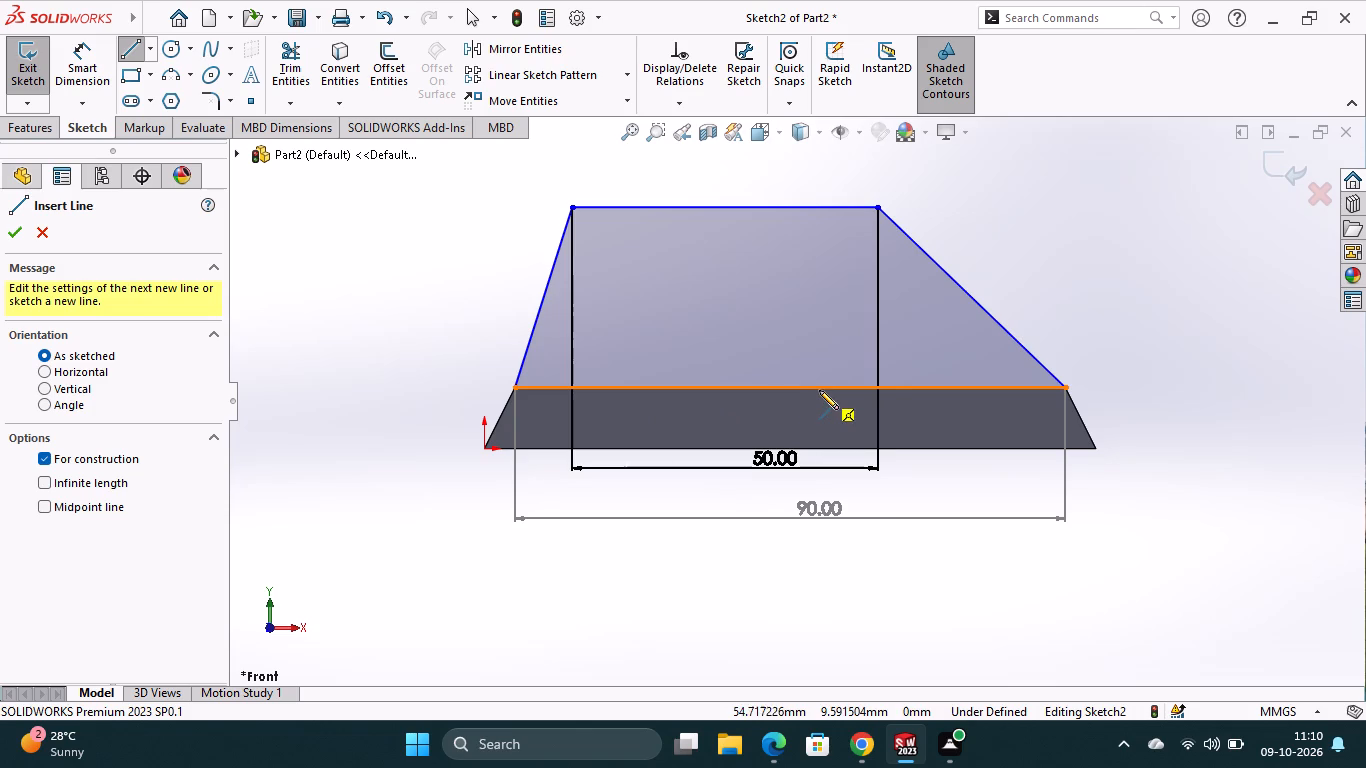
left_click(789, 388)
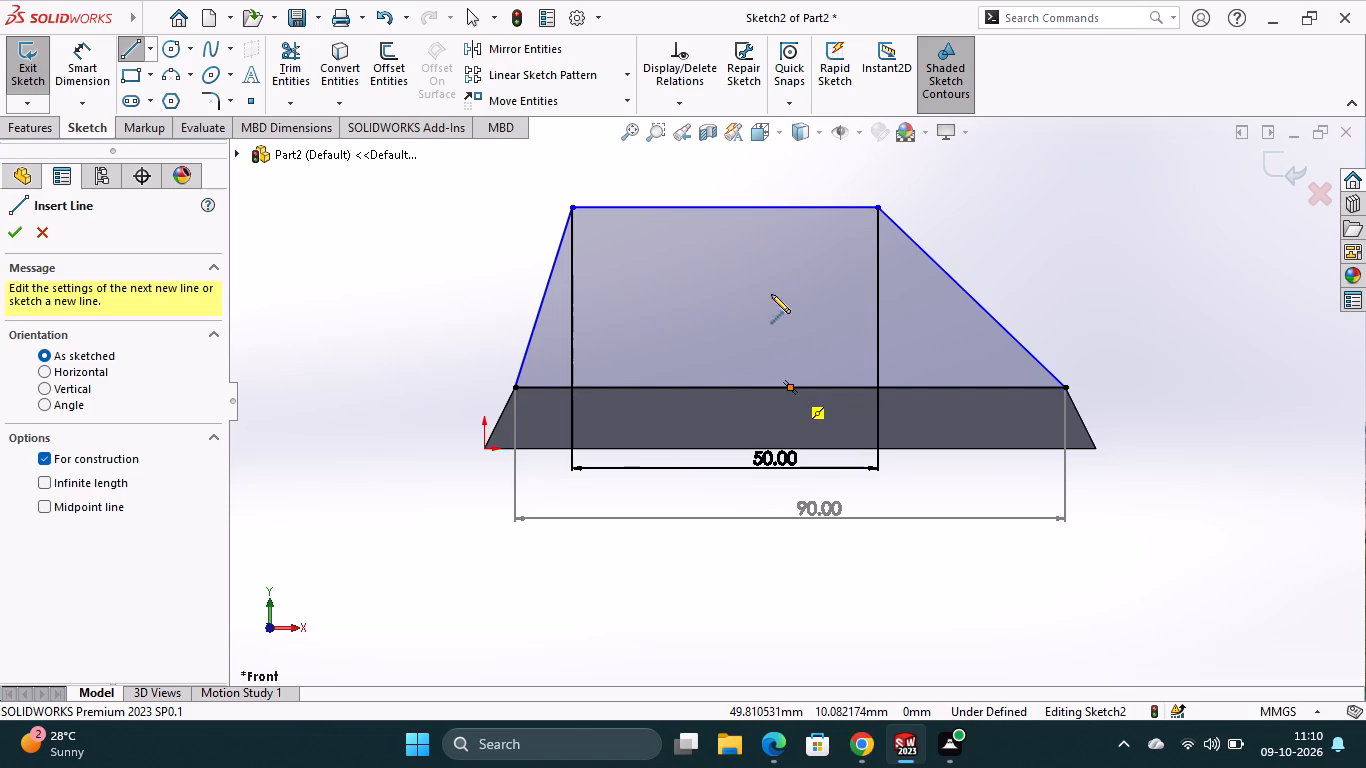
left_click(789, 178)
key("Escape")
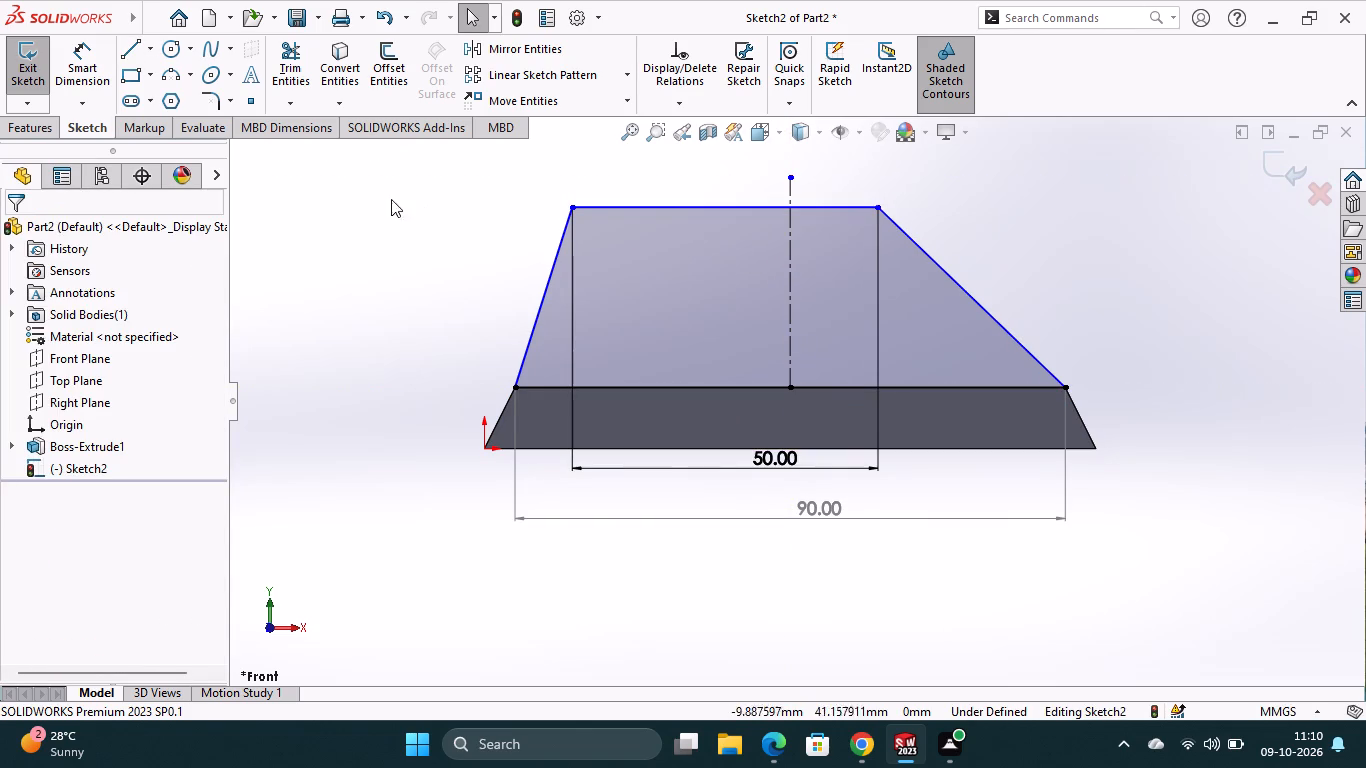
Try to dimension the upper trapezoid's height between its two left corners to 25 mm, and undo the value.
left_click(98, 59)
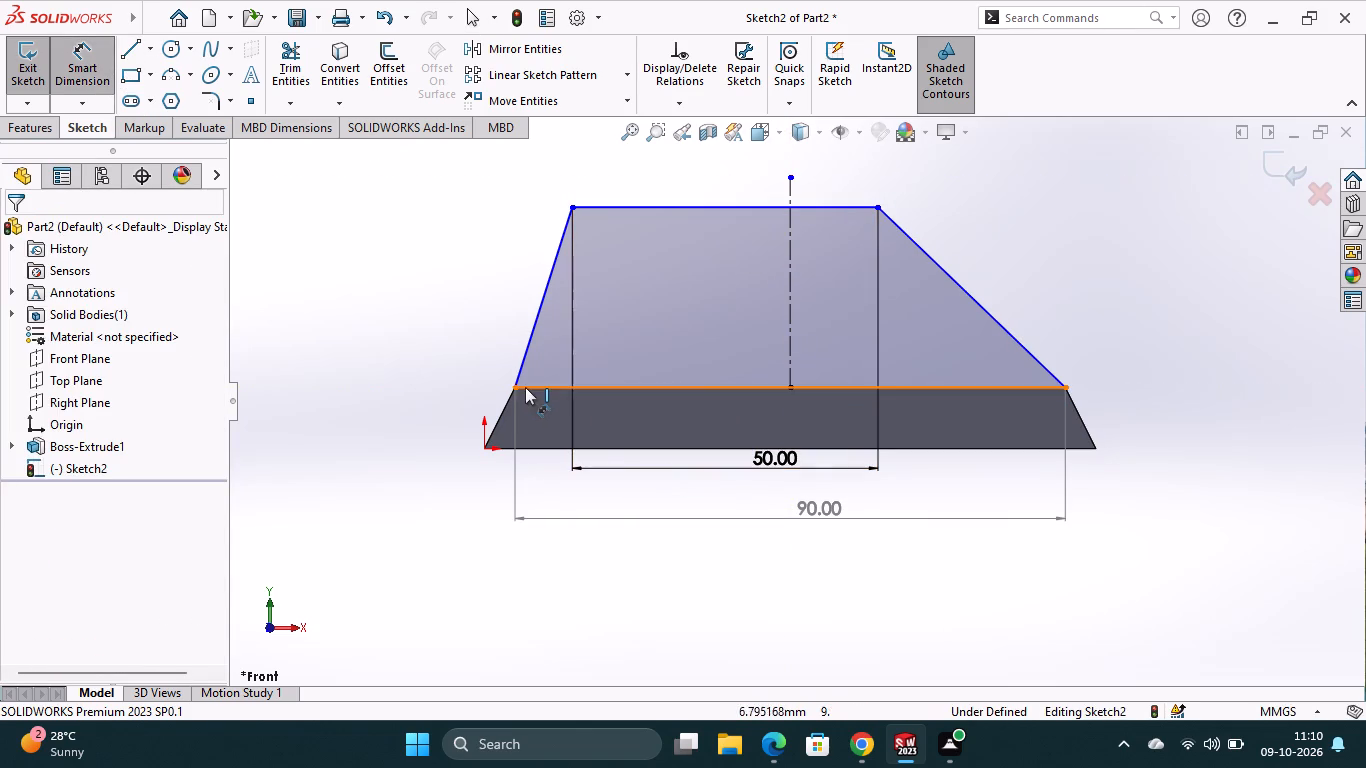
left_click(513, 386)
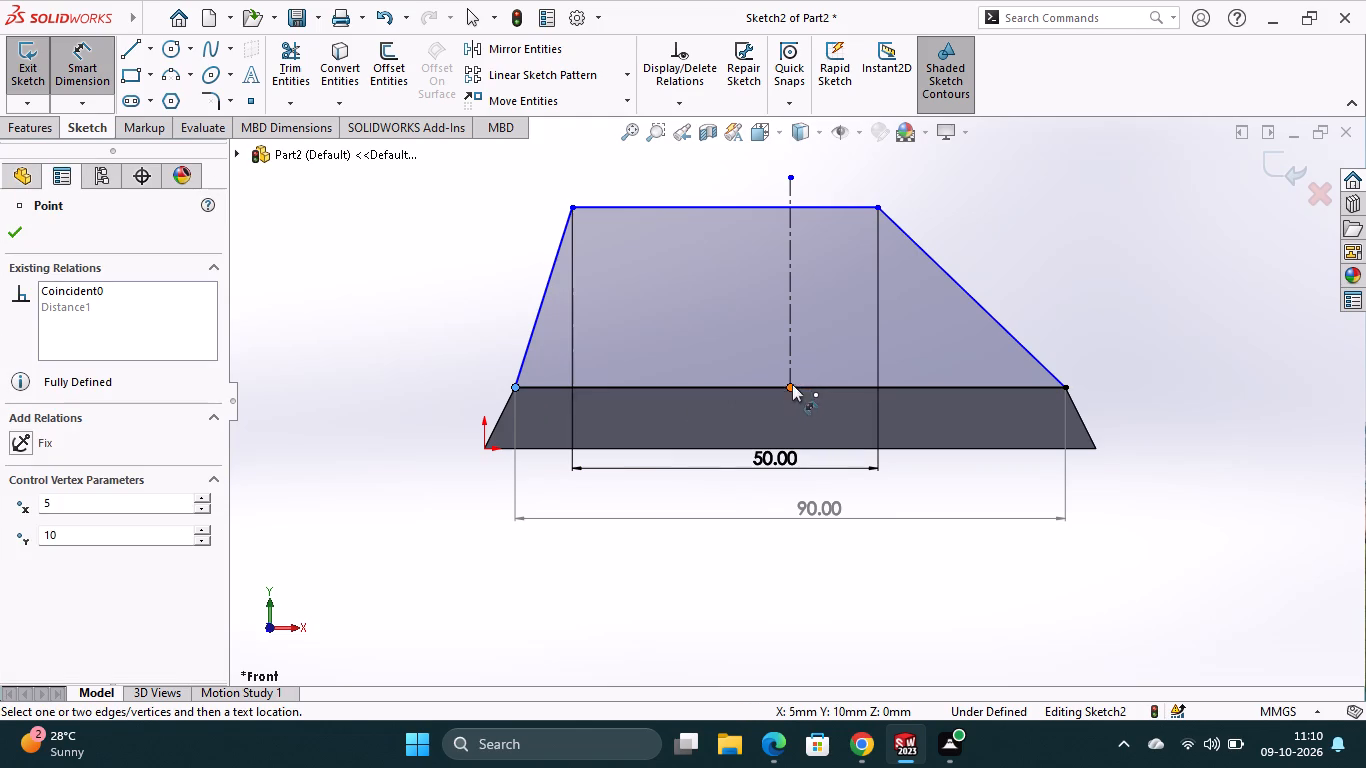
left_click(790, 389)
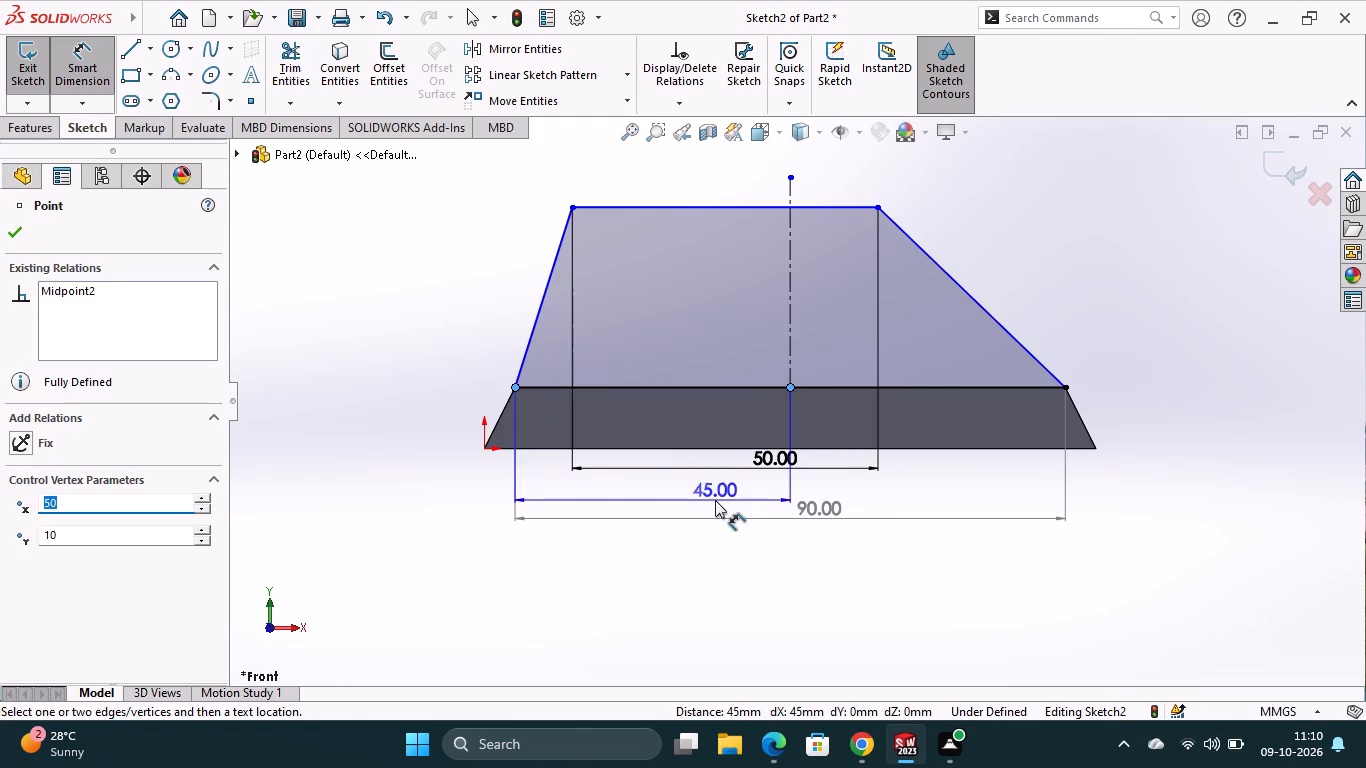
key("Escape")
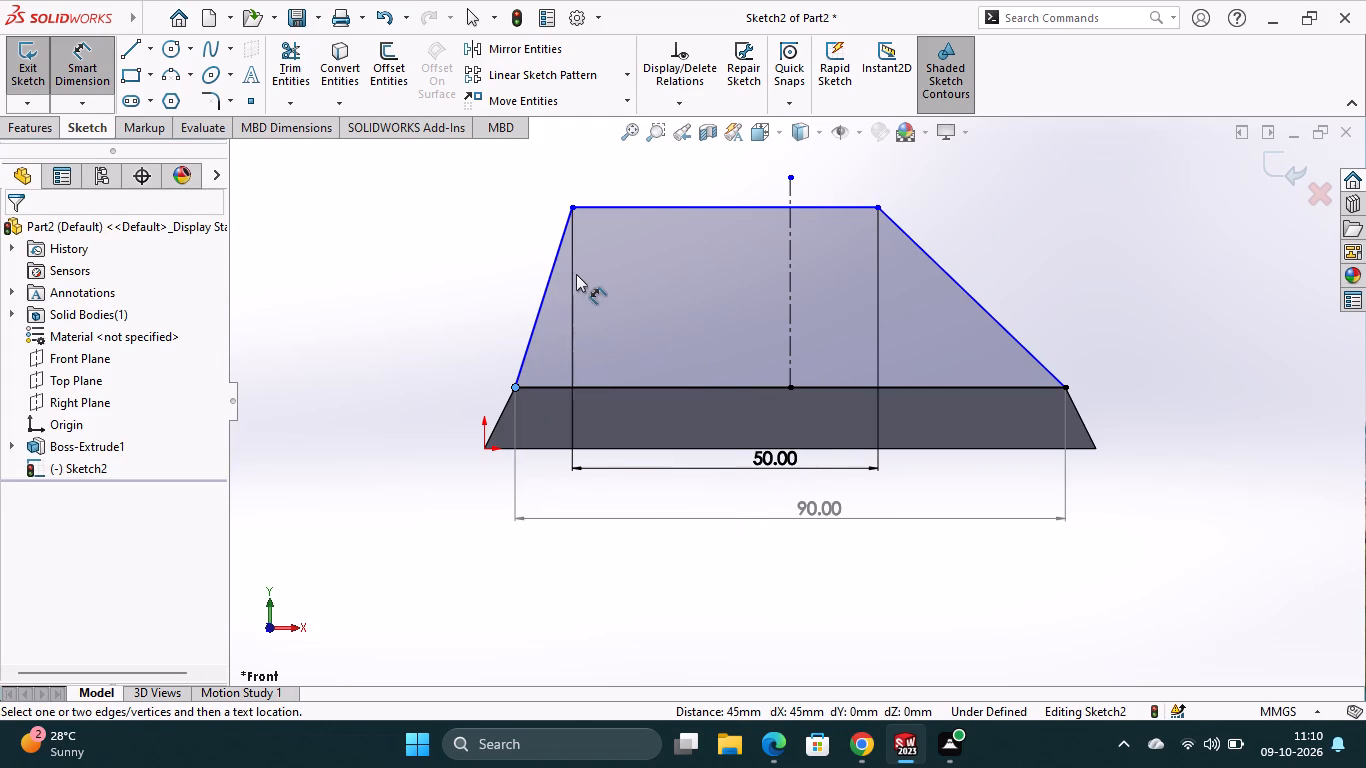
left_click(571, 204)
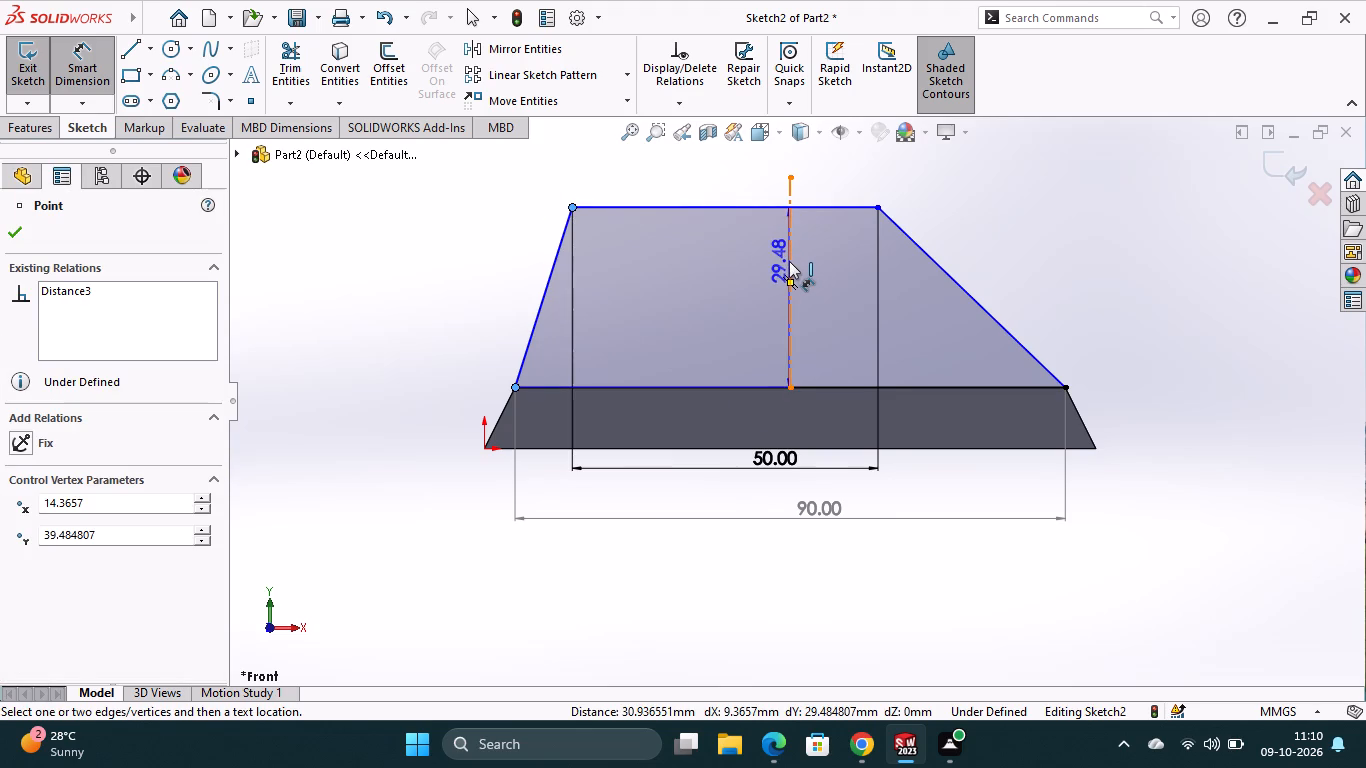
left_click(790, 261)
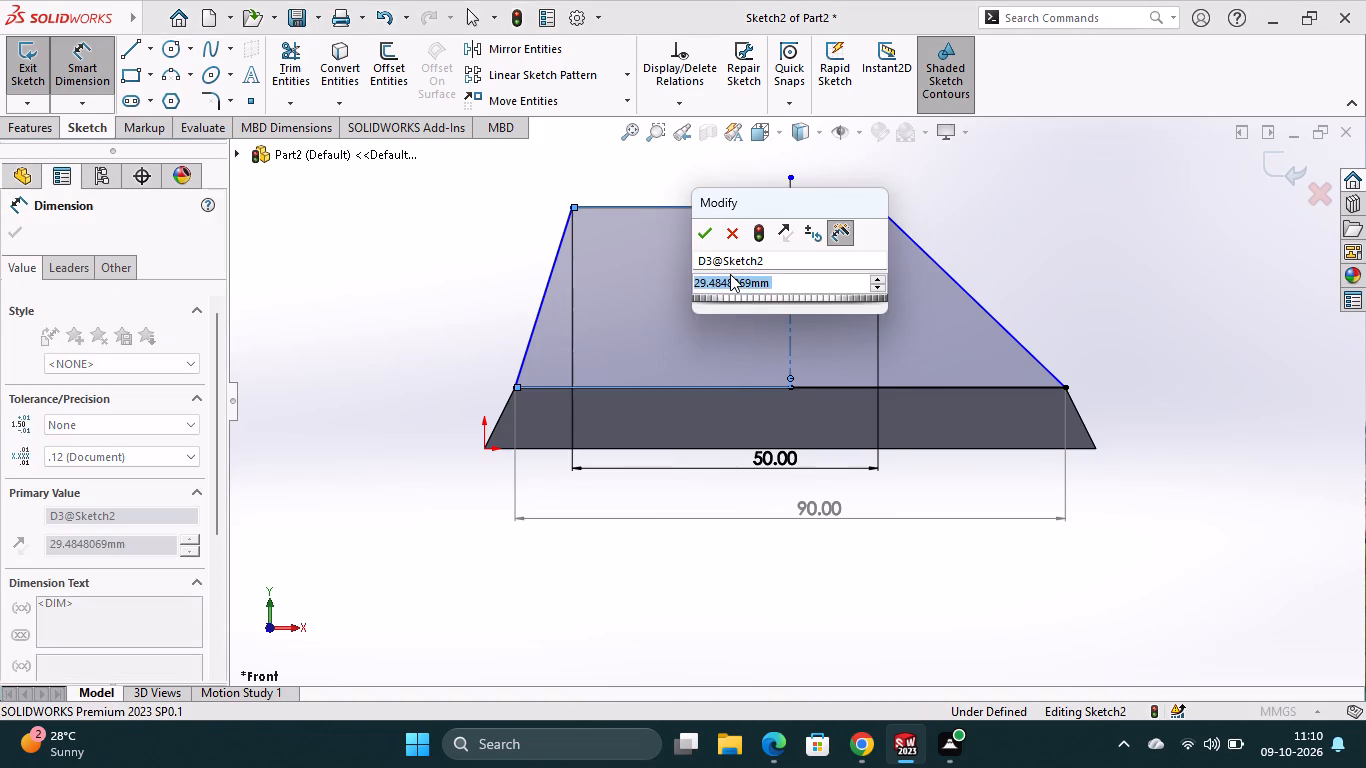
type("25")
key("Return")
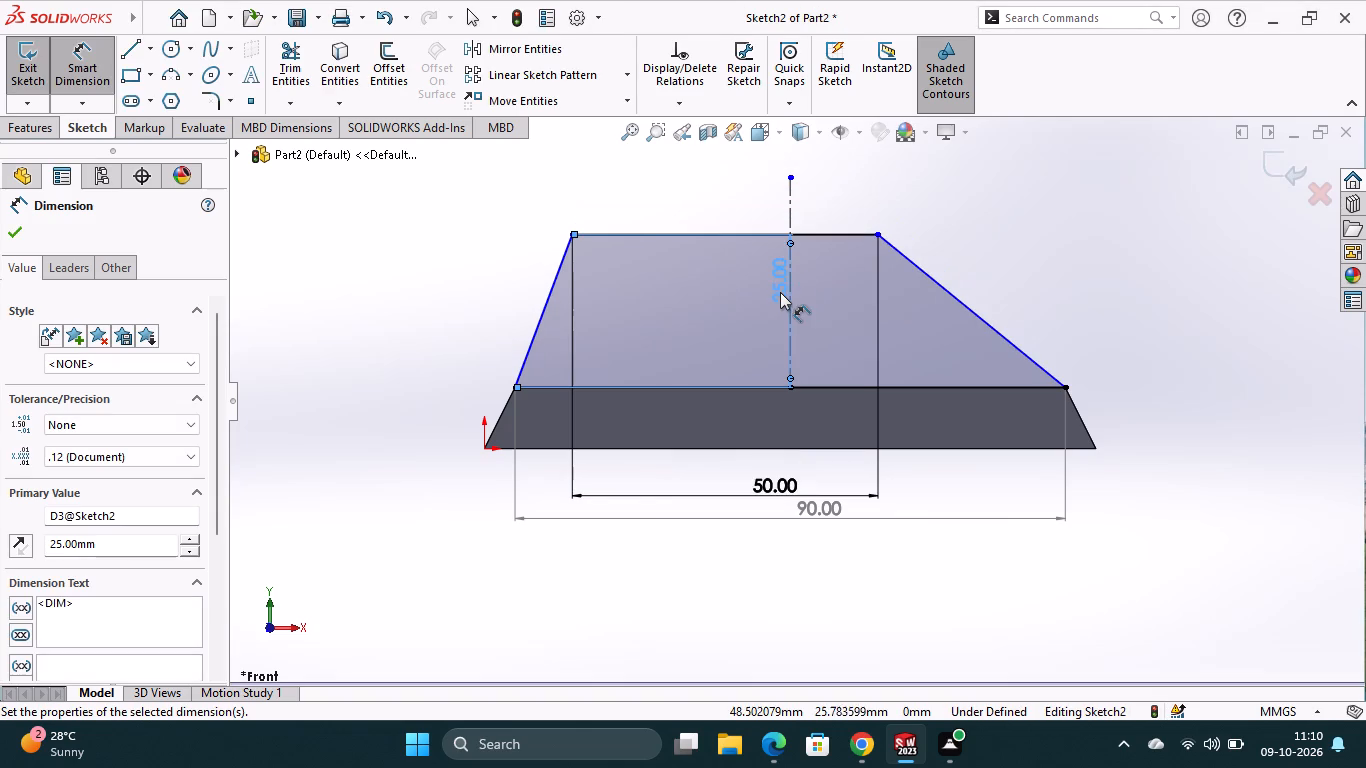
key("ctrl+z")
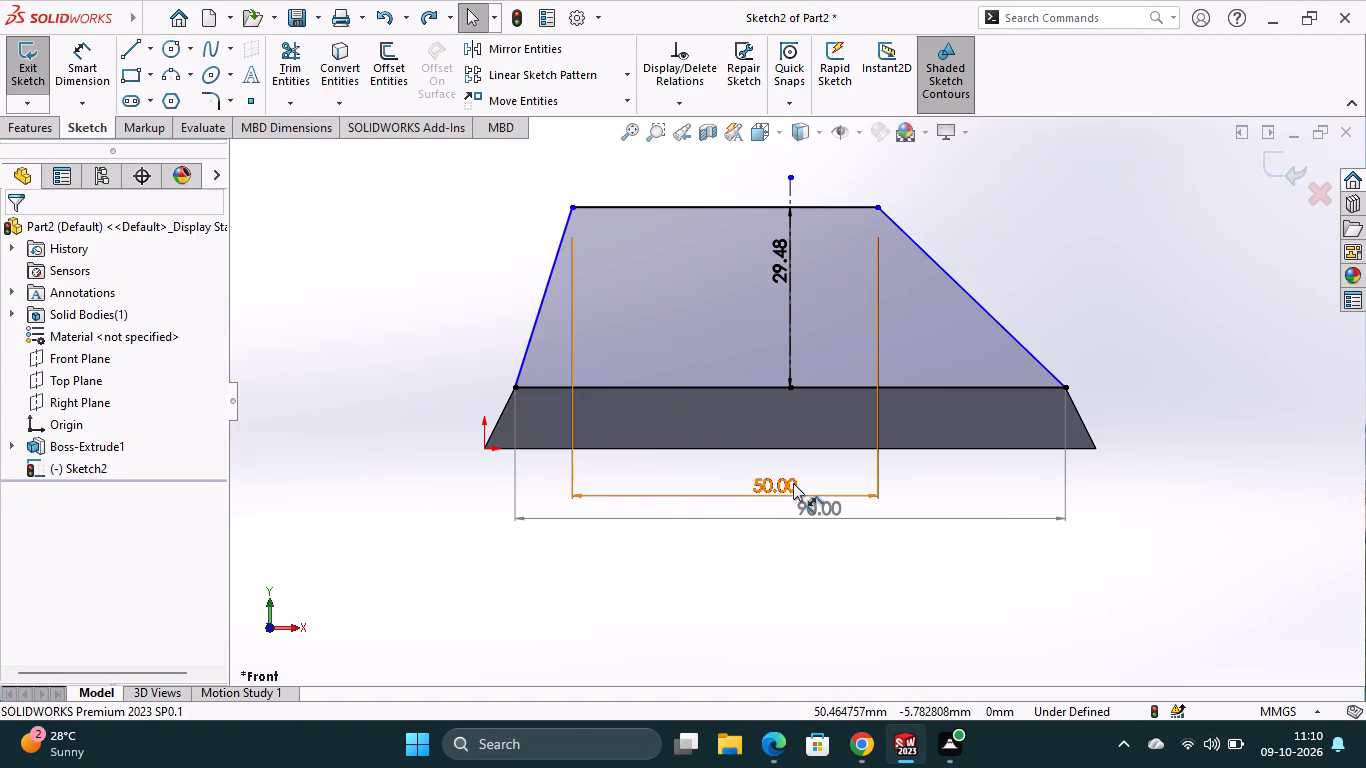
Delete the 50 mm top-edge dimension and the height dimension from the upper trapezoid.
right_click(766, 479)
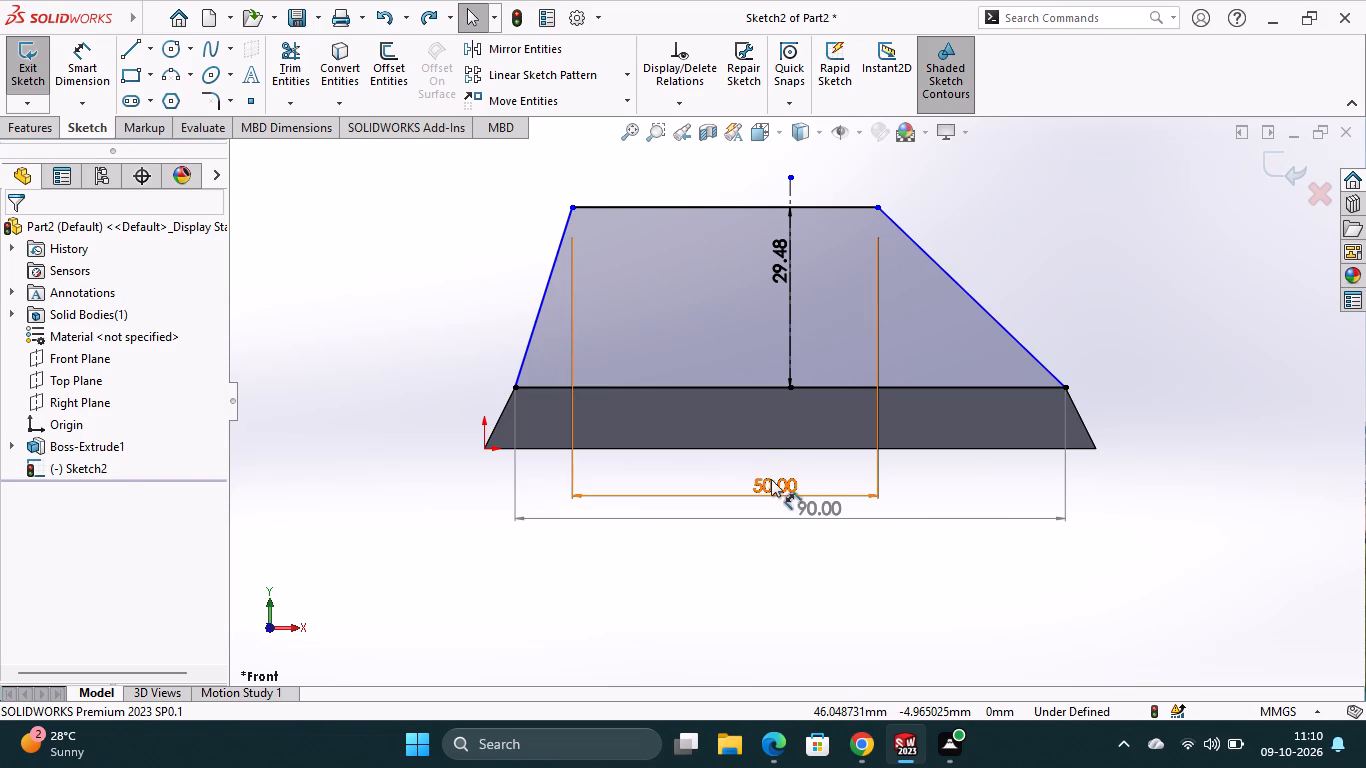
left_click(856, 493)
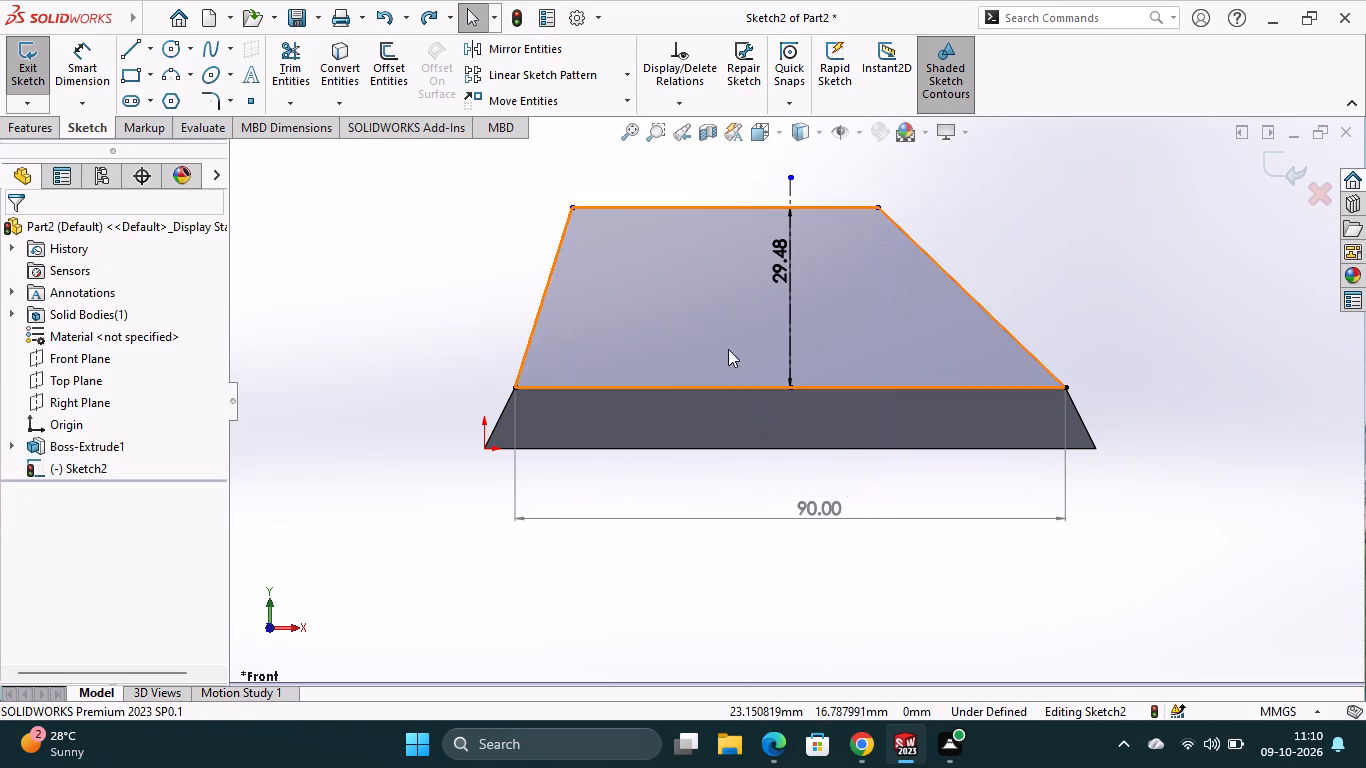
right_click(785, 277)
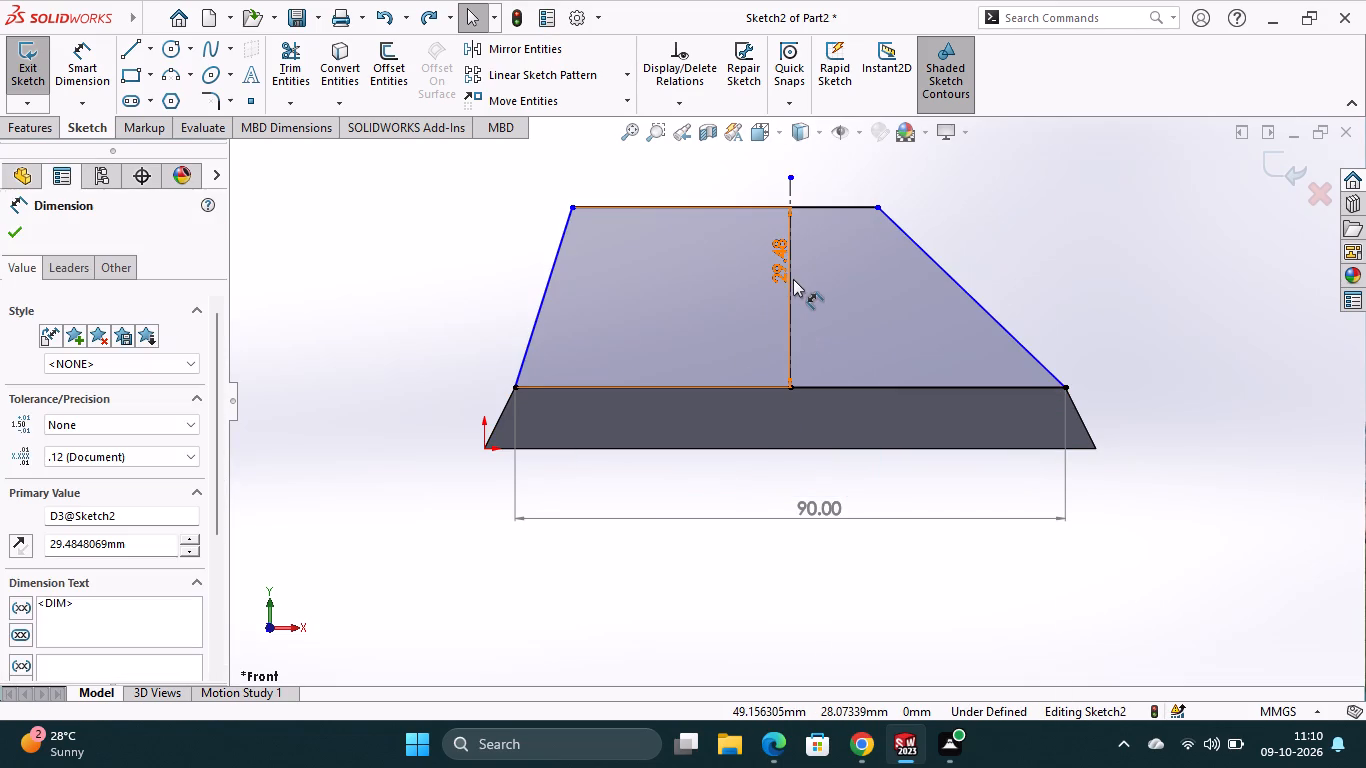
left_click(848, 487)
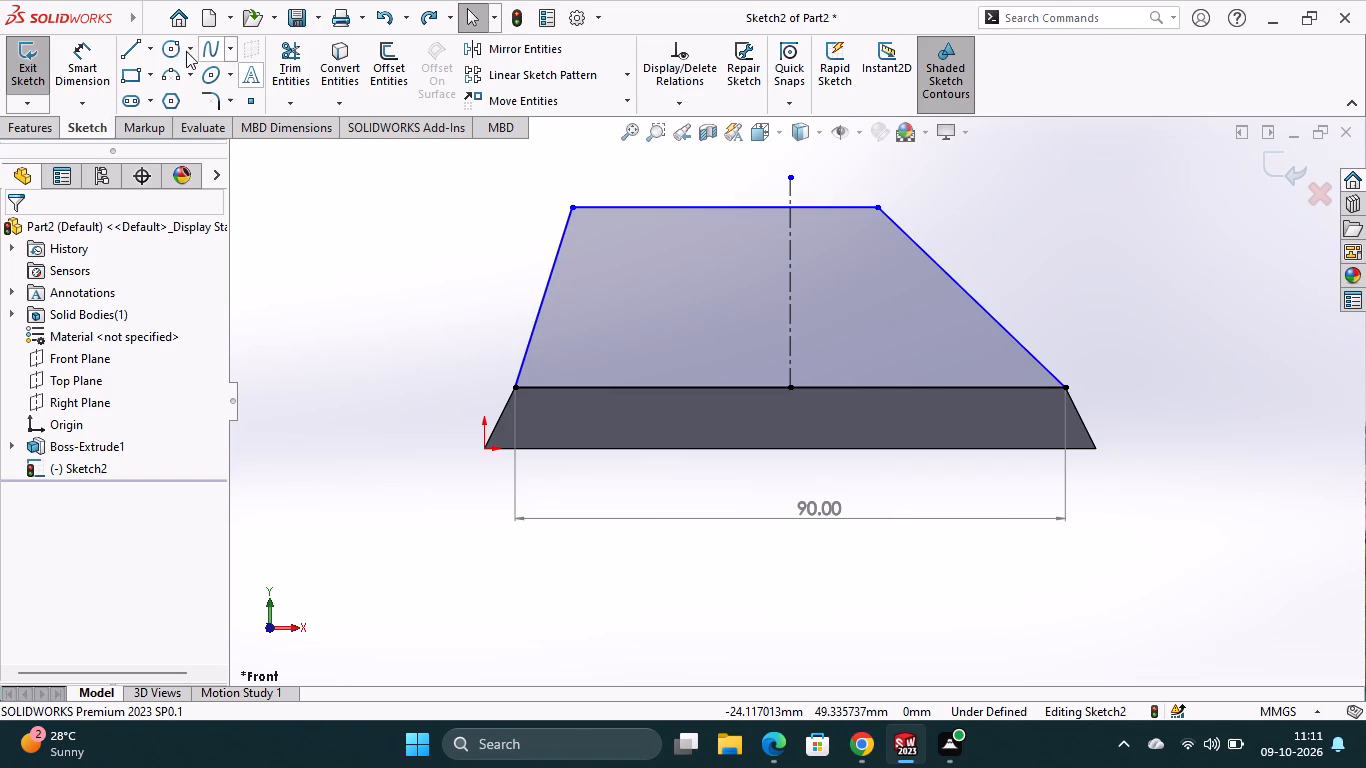
Dimension the horizontal distance from the centerline to the upper trapezoid's top-right corner to 25 mm.
left_click(85, 52)
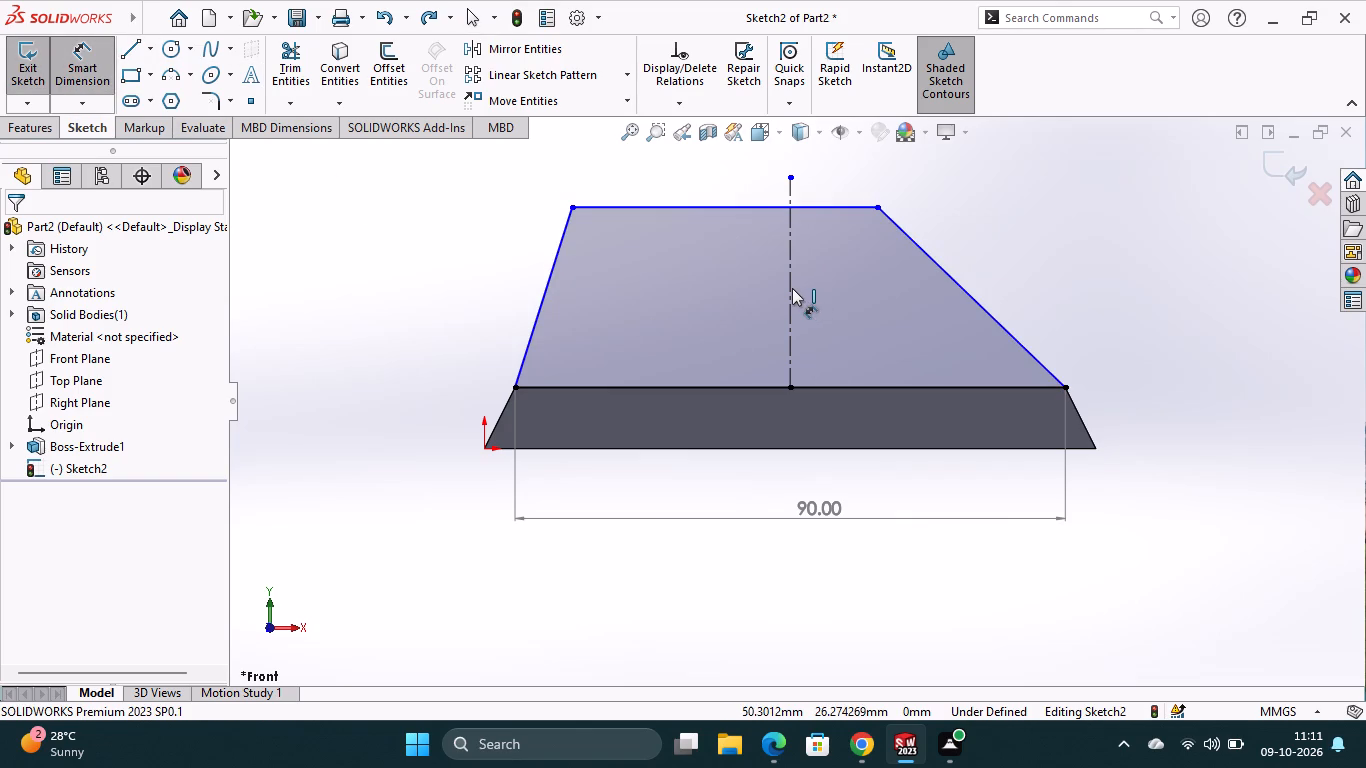
left_click(792, 288)
left_click(879, 205)
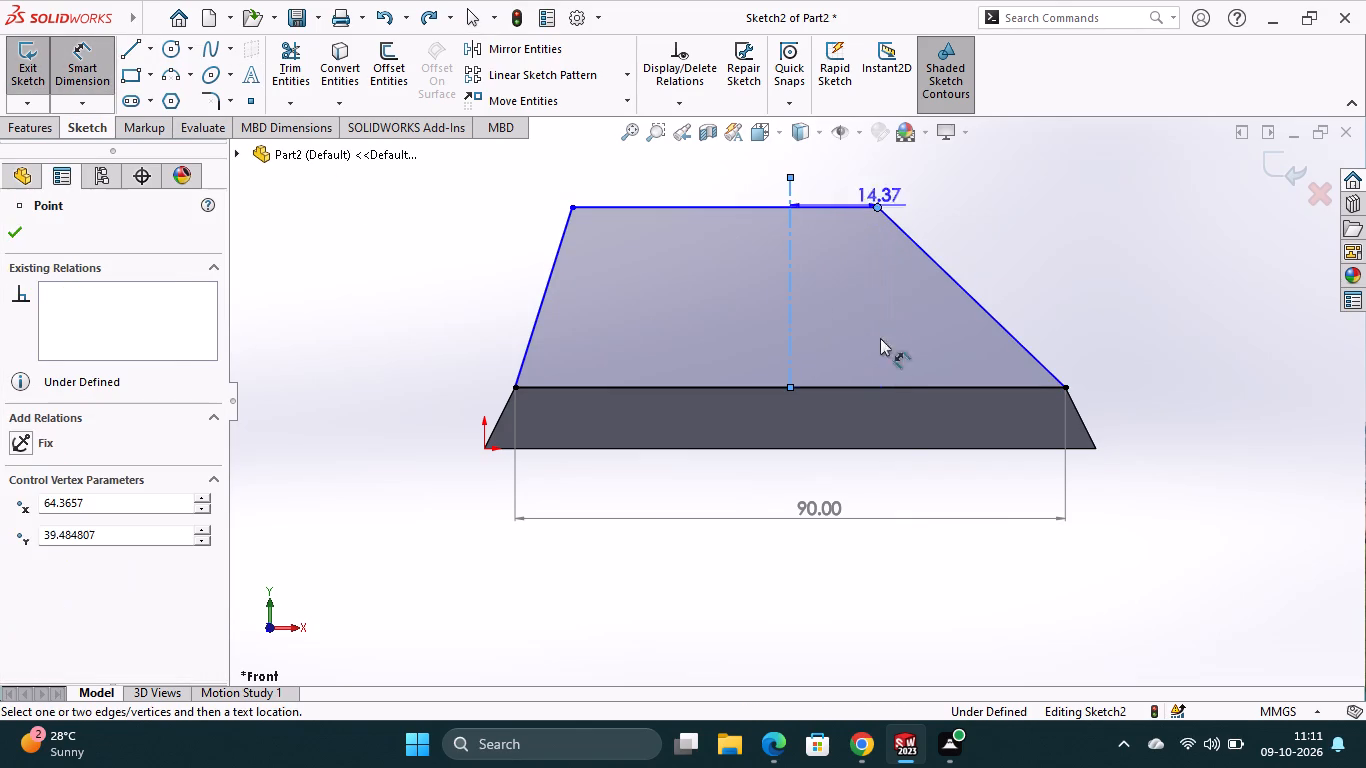
left_click(883, 463)
type("25")
key("Return")
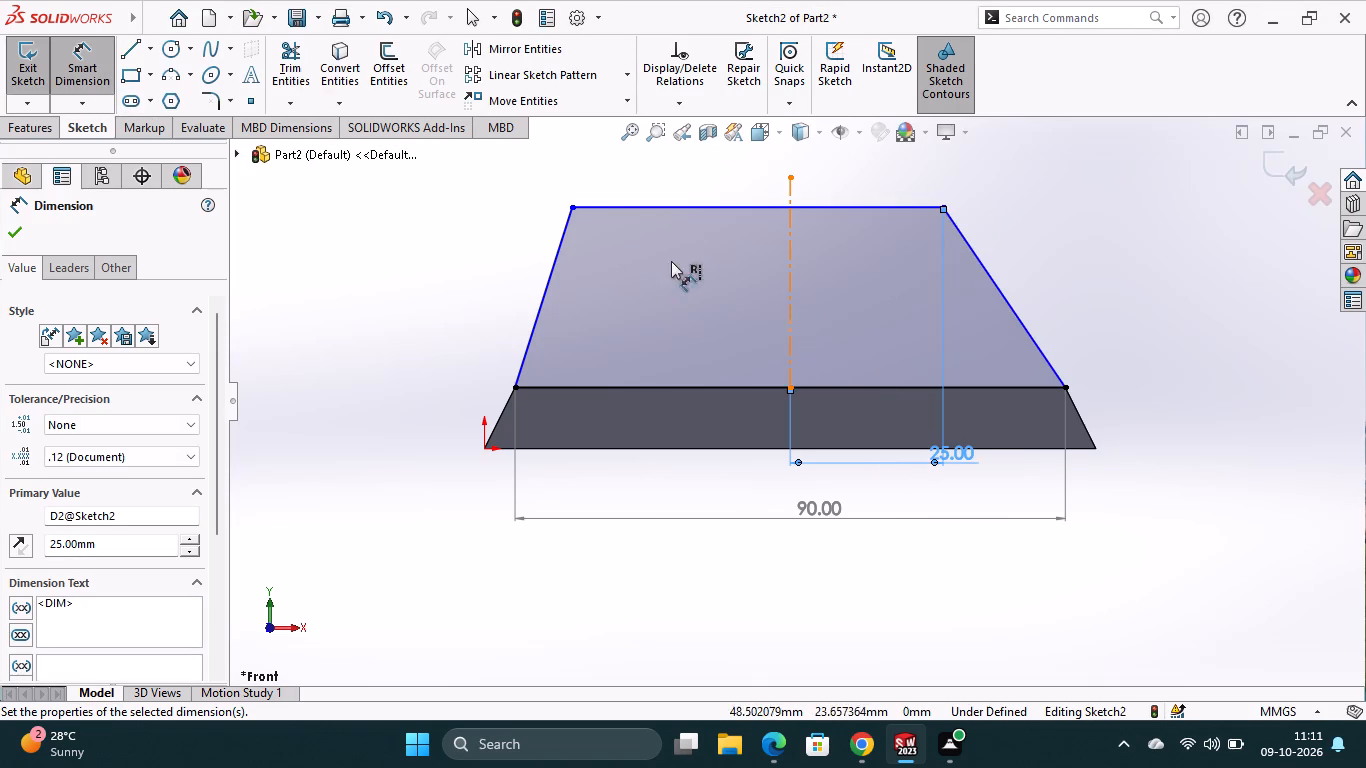
Dimension the horizontal distance from the upper trapezoid's top-left corner to the centerline to 25 mm.
left_click(571, 207)
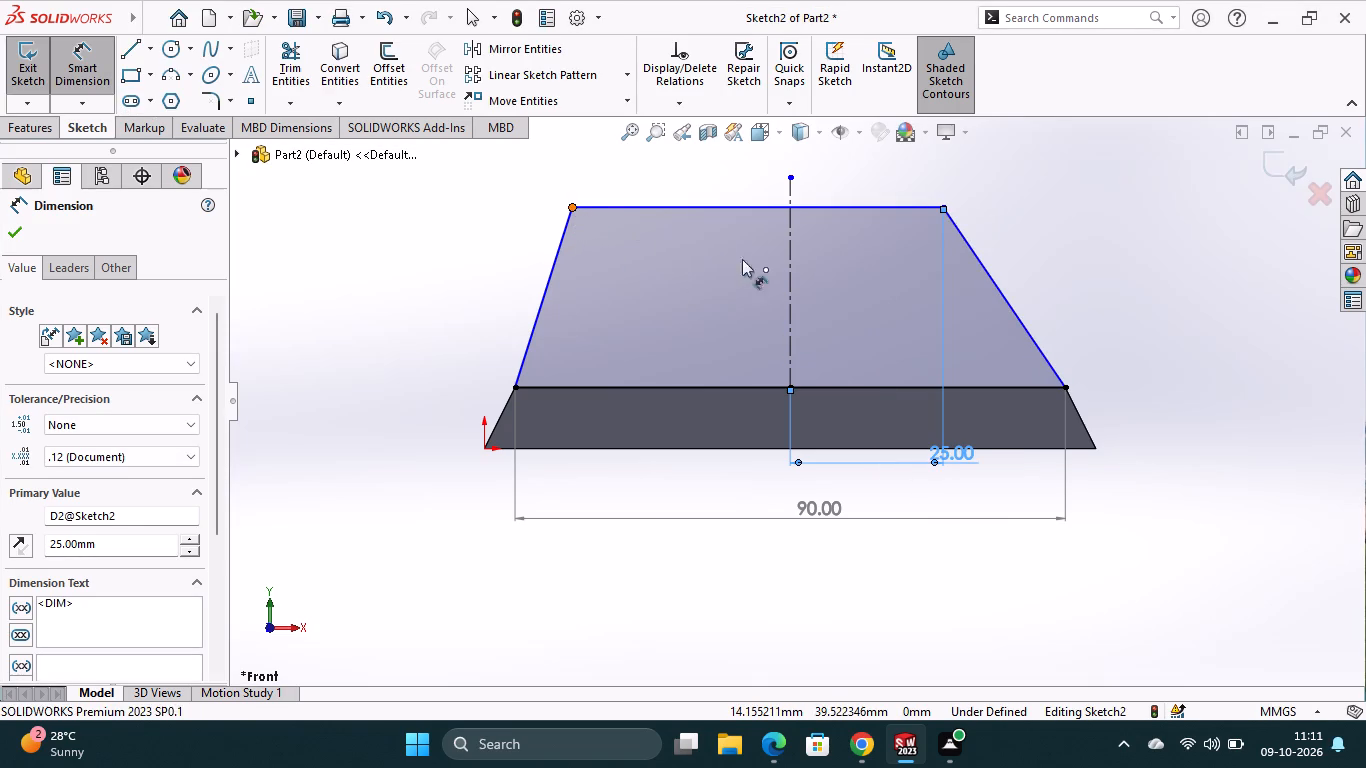
left_click(789, 292)
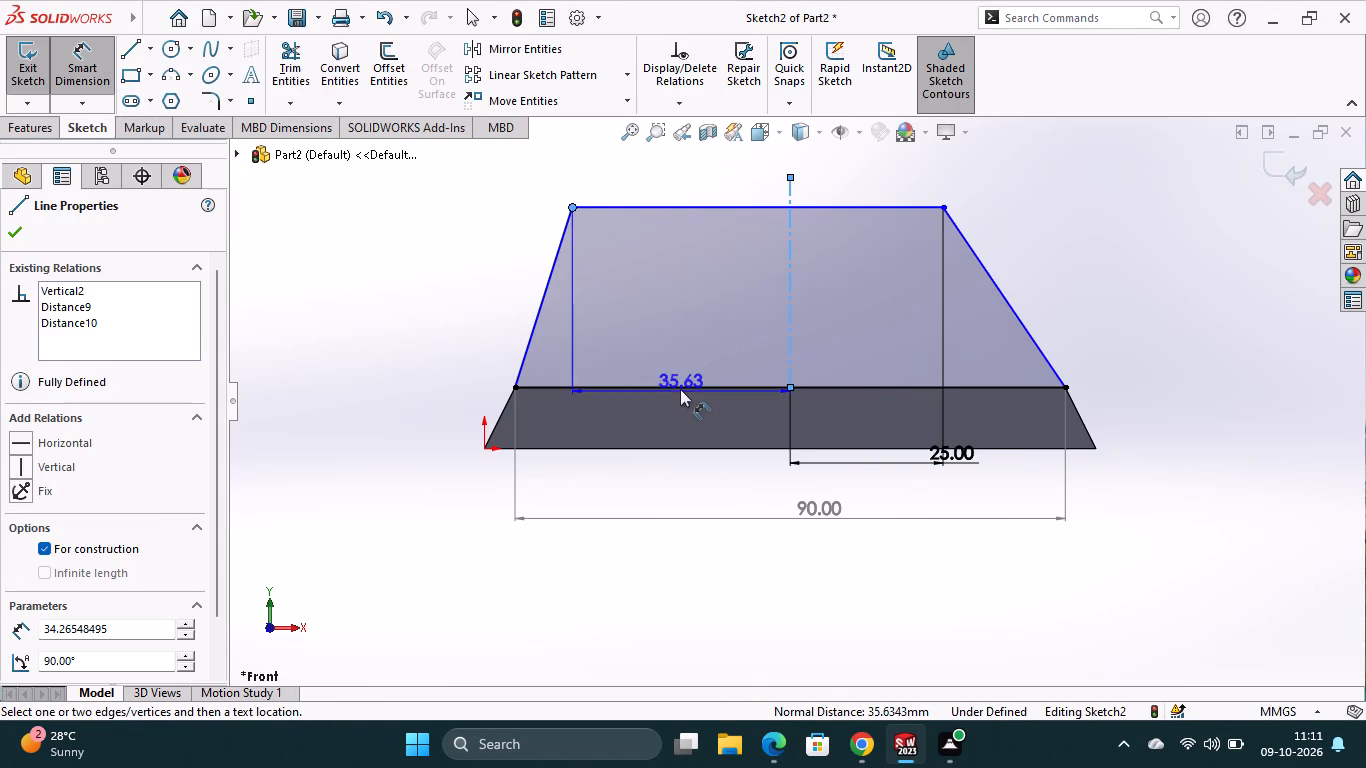
left_click(702, 285)
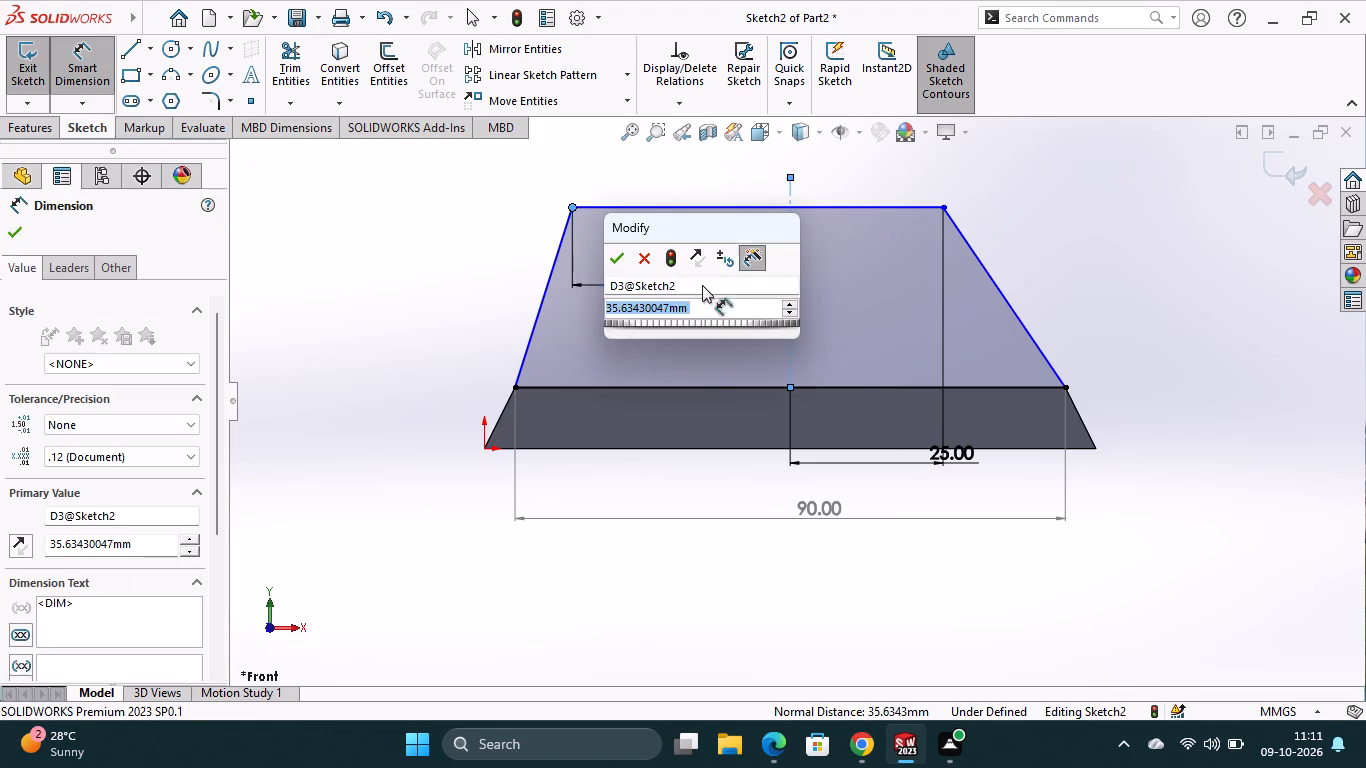
type("25")
key("Return")
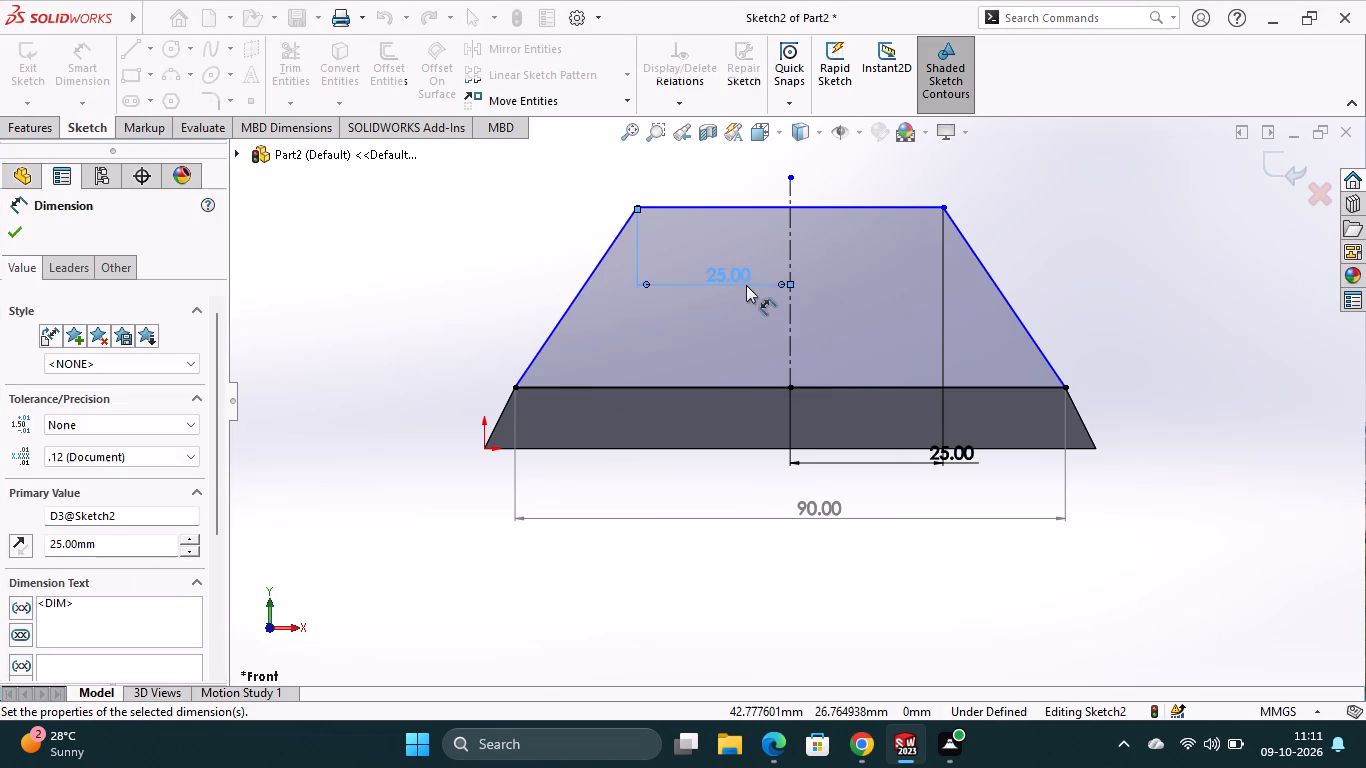
Dimension the upper trapezoid's height between its two right corners to 40 mm and exit the sketch.
left_click(946, 206)
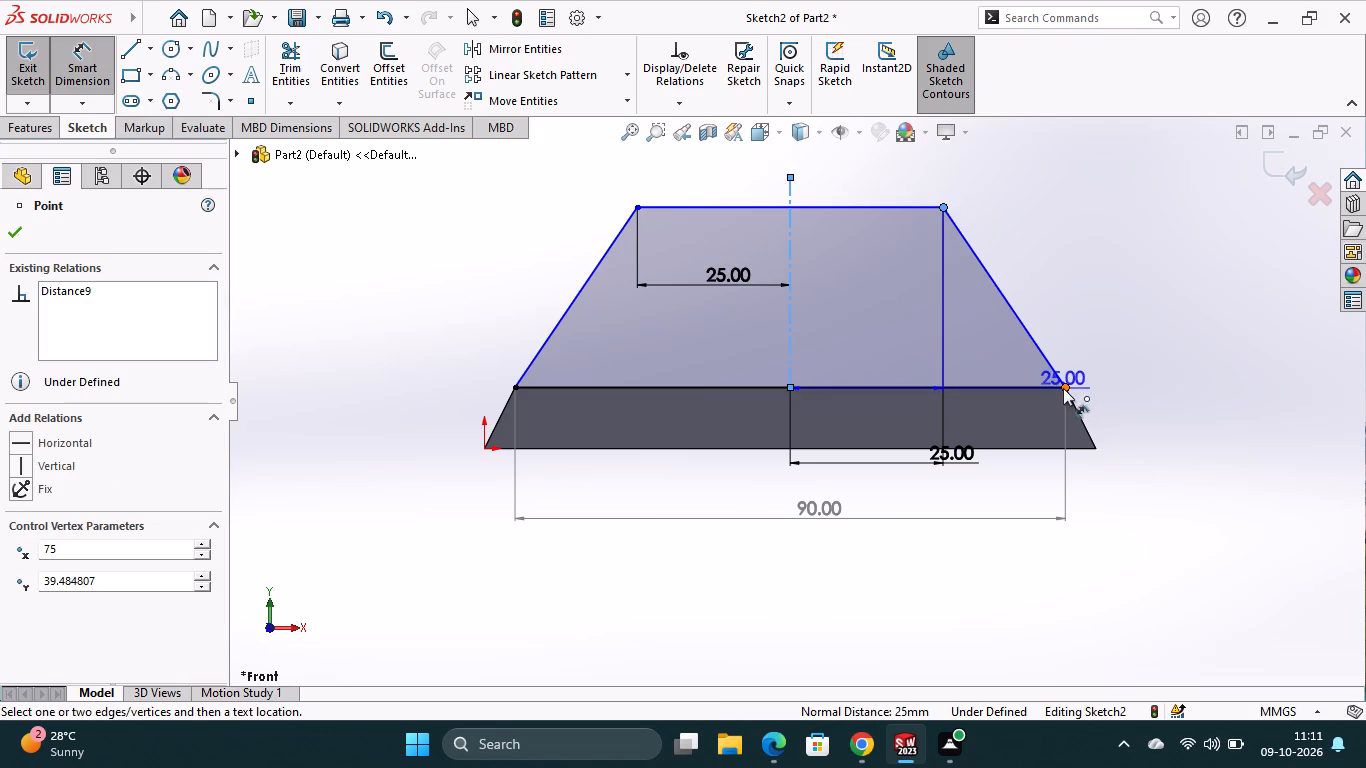
left_click(1063, 388)
left_click(1093, 271)
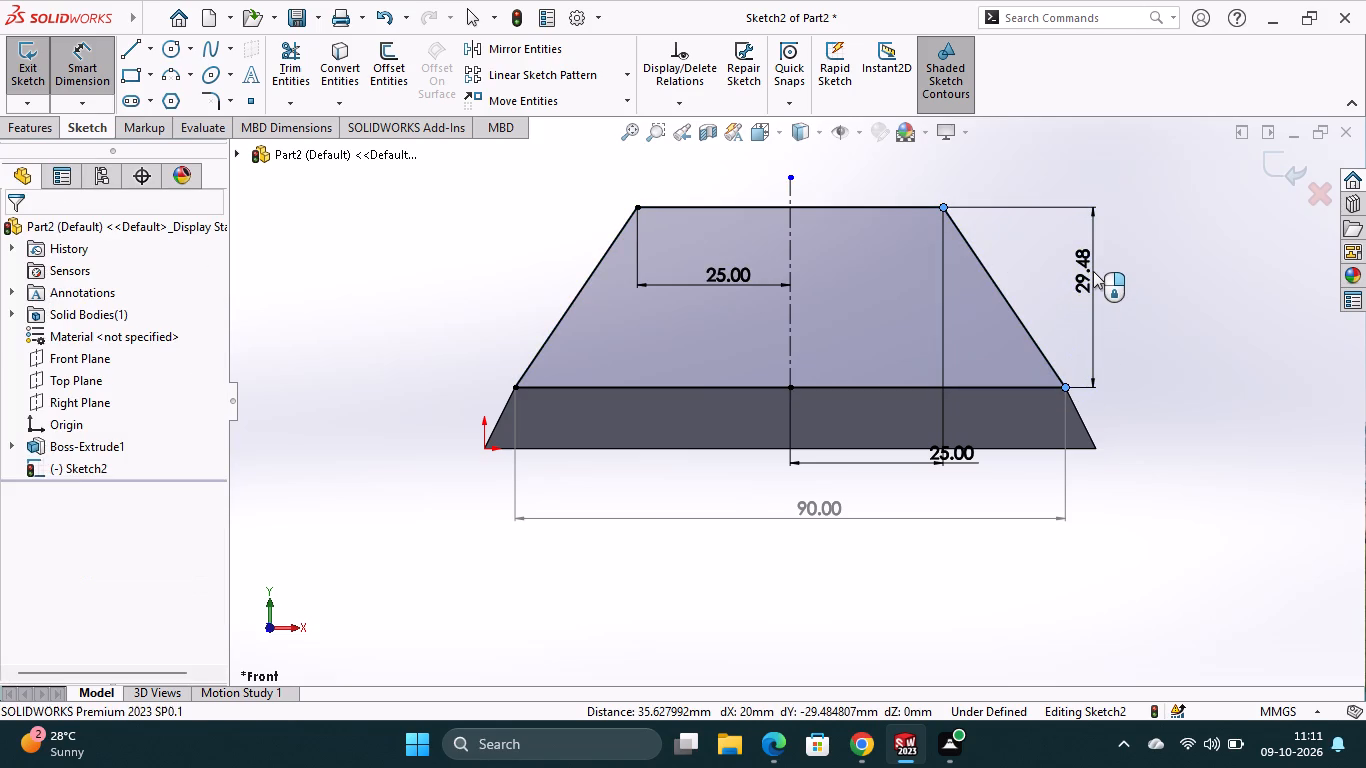
type("40")
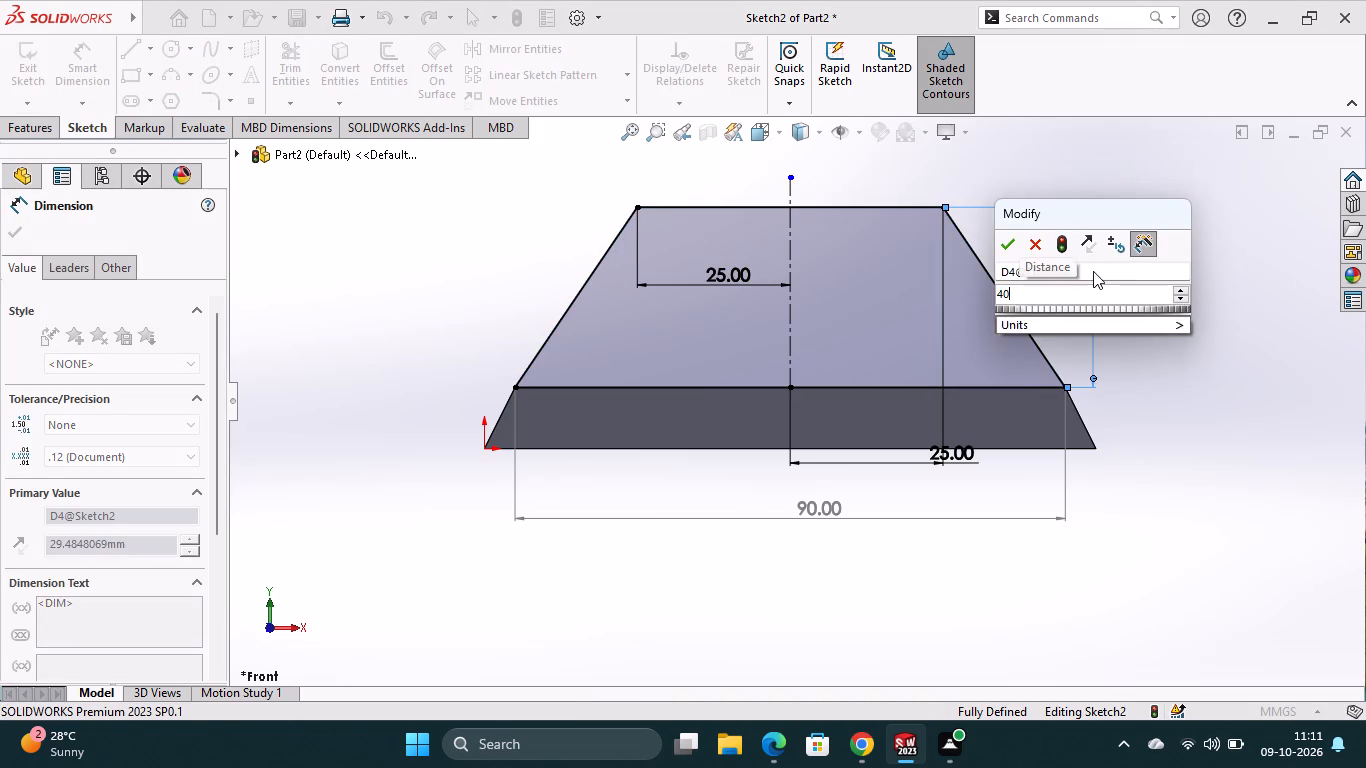
key("Return")
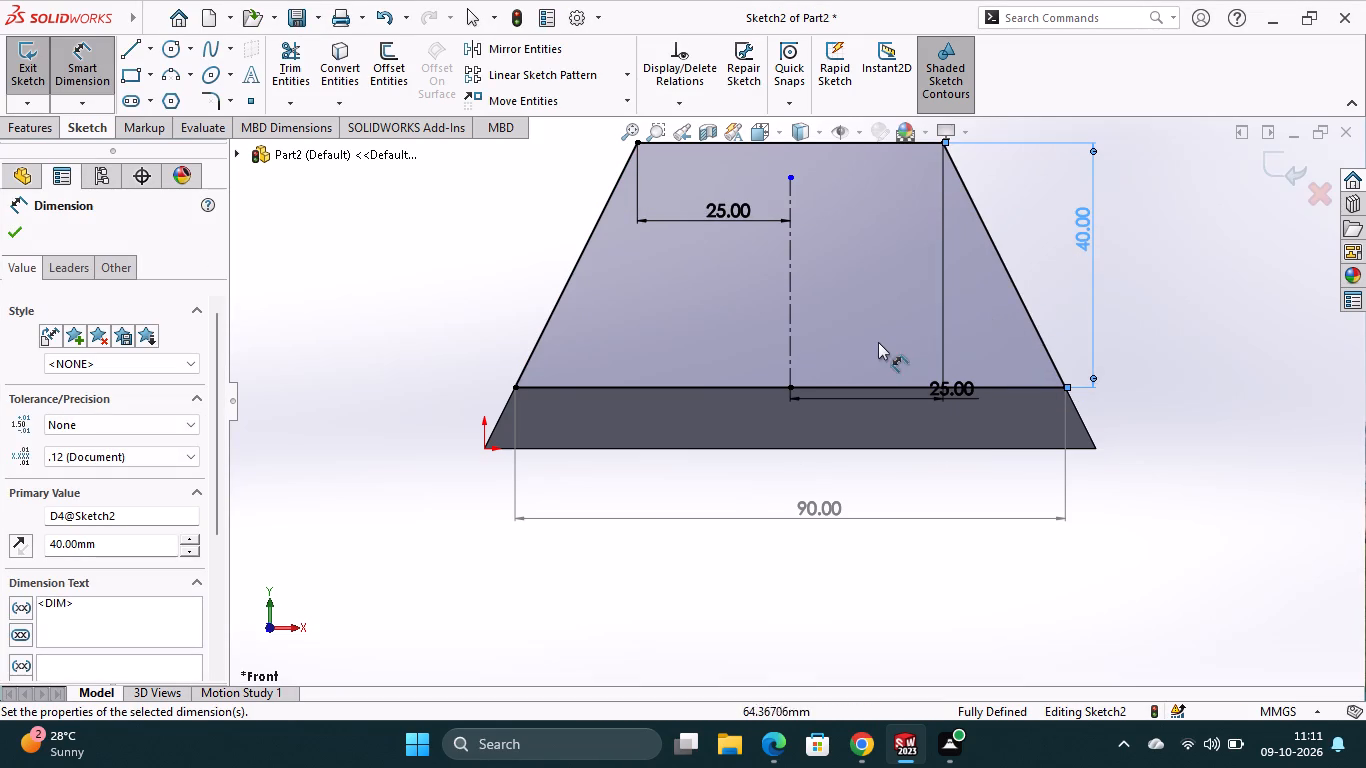
scroll(854, 330, "up", 2)
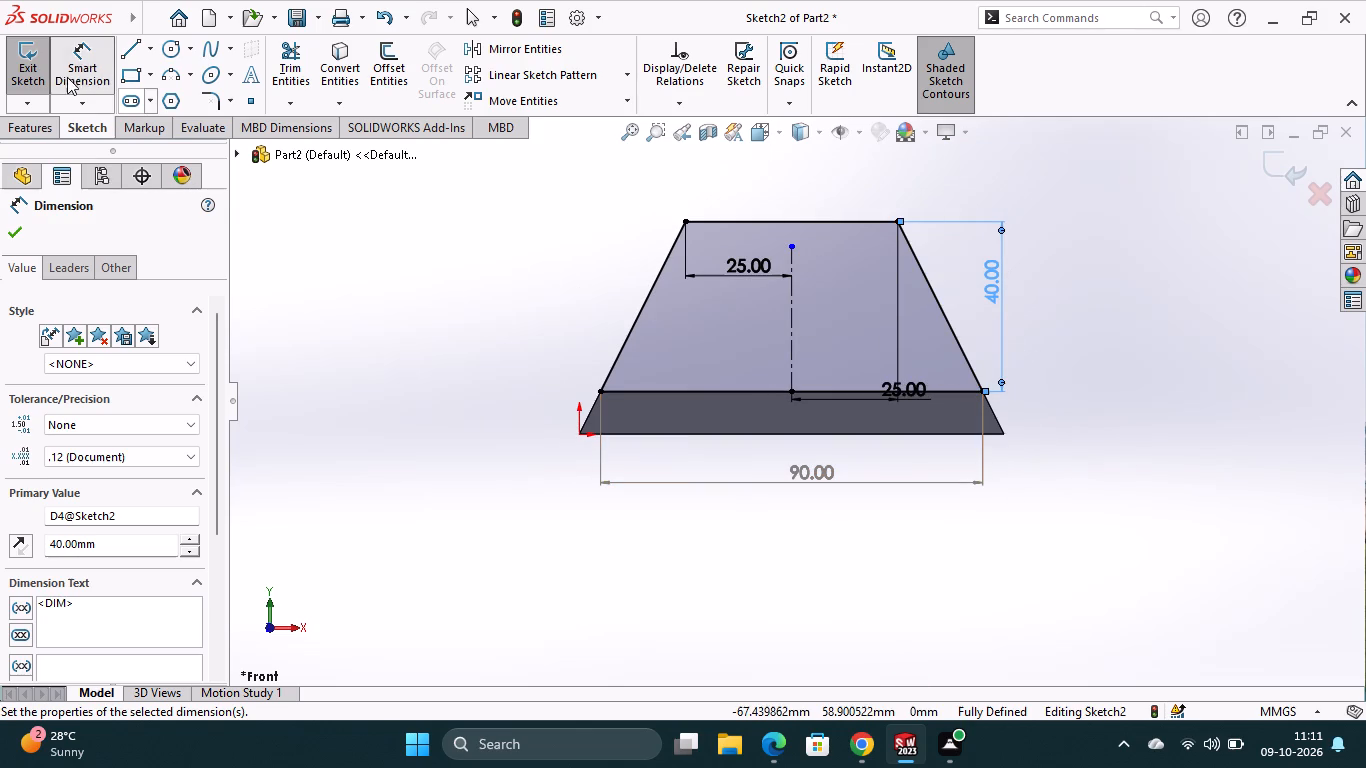
left_click(39, 63)
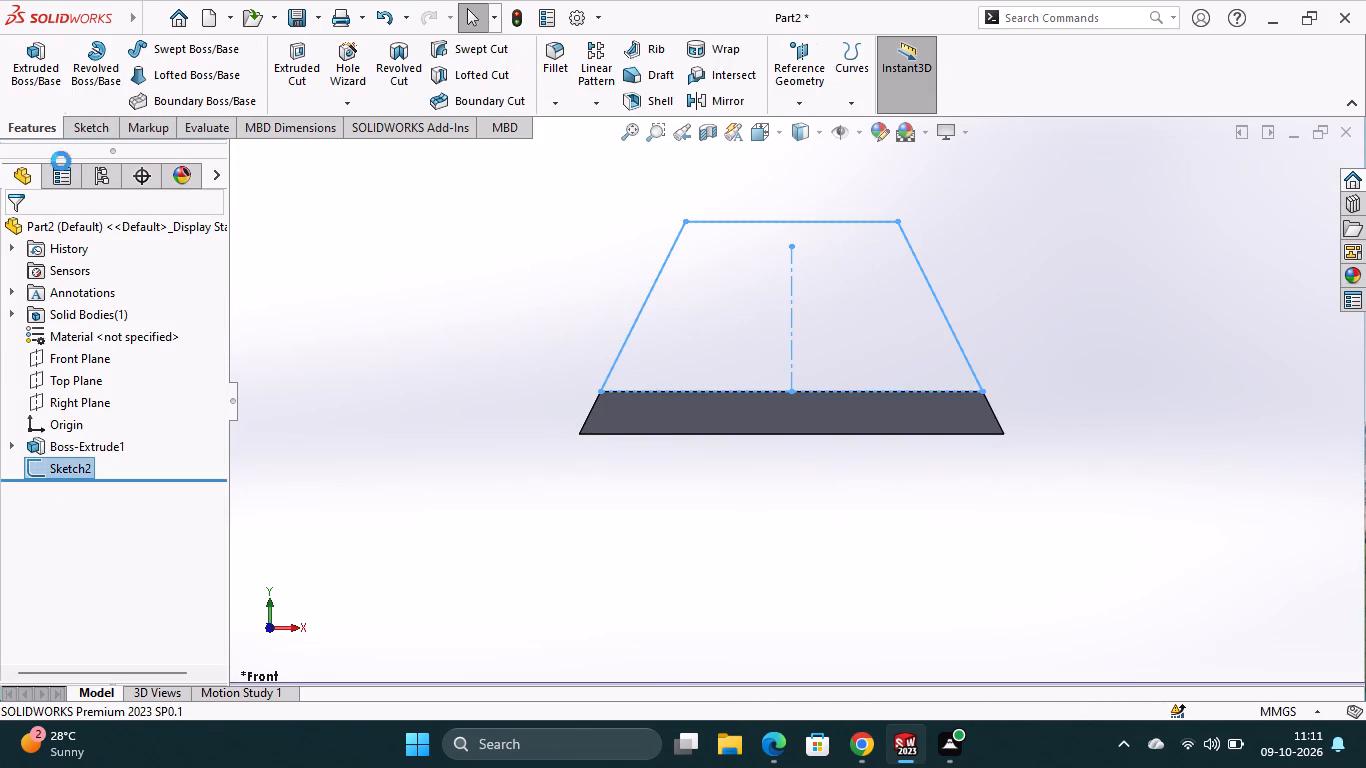
Extrude the upper trapezoid sketch 16 mm with the Mid Plane end condition, merged with the base.
left_click(31, 71)
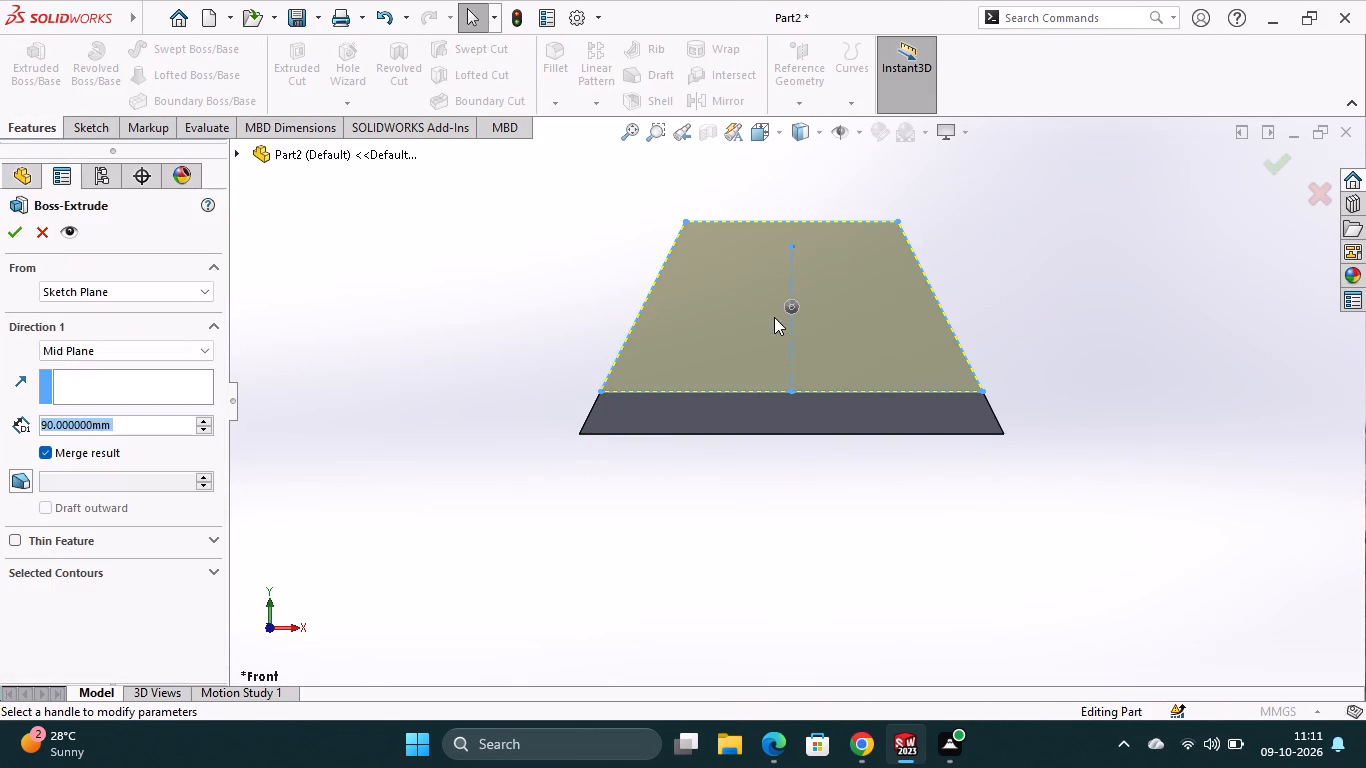
scroll(887, 496, "up", 1)
middle_click_drag(887, 496, 885, 497)
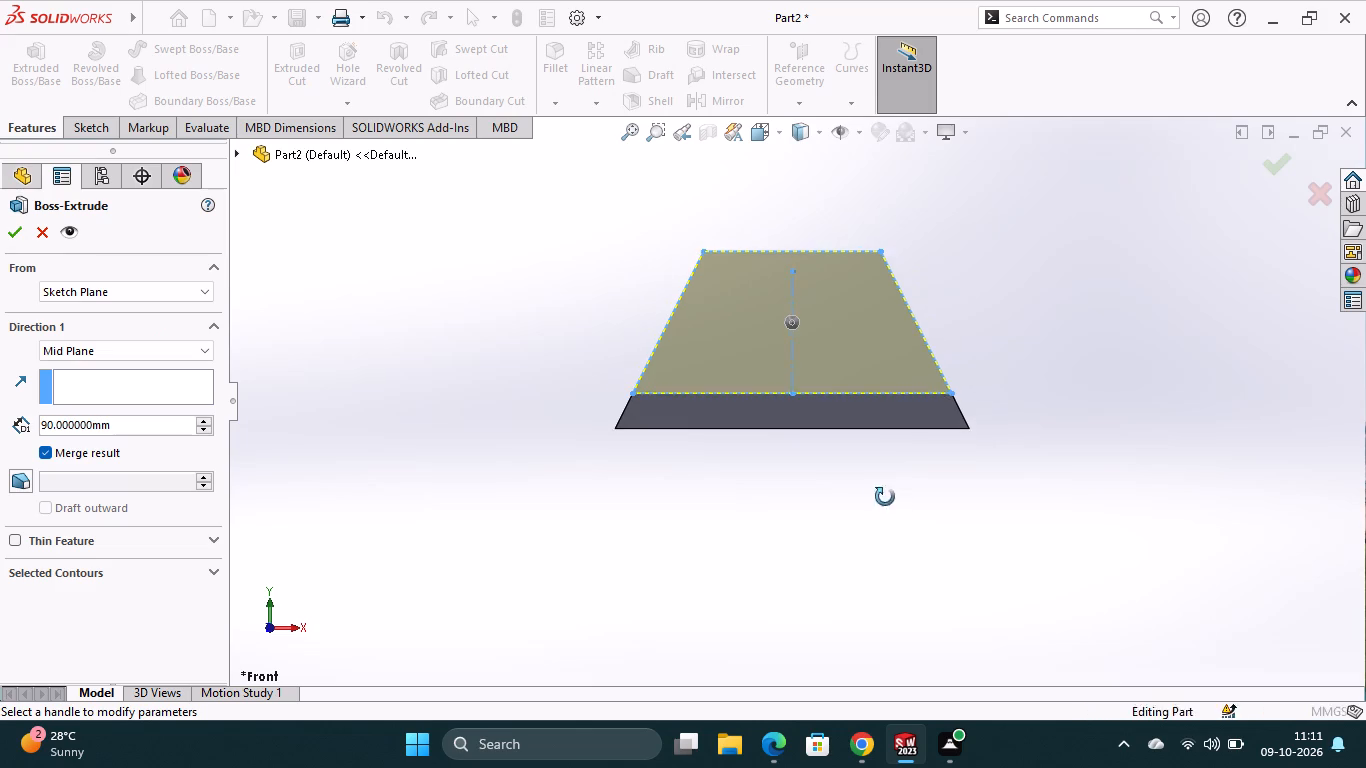
middle_click_drag(885, 497, 776, 523)
middle_click_drag(776, 523, 789, 527)
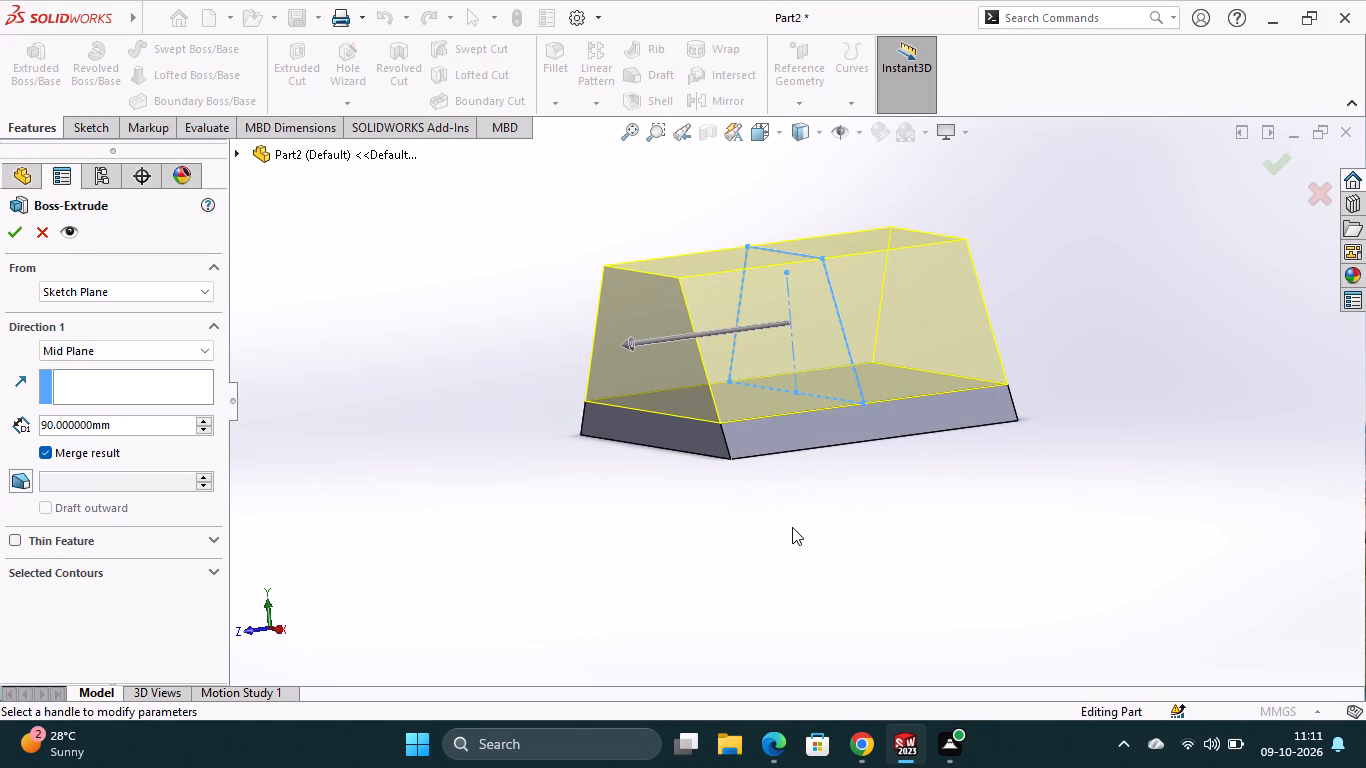
left_click(126, 428)
left_click_drag(126, 428, 111, 428)
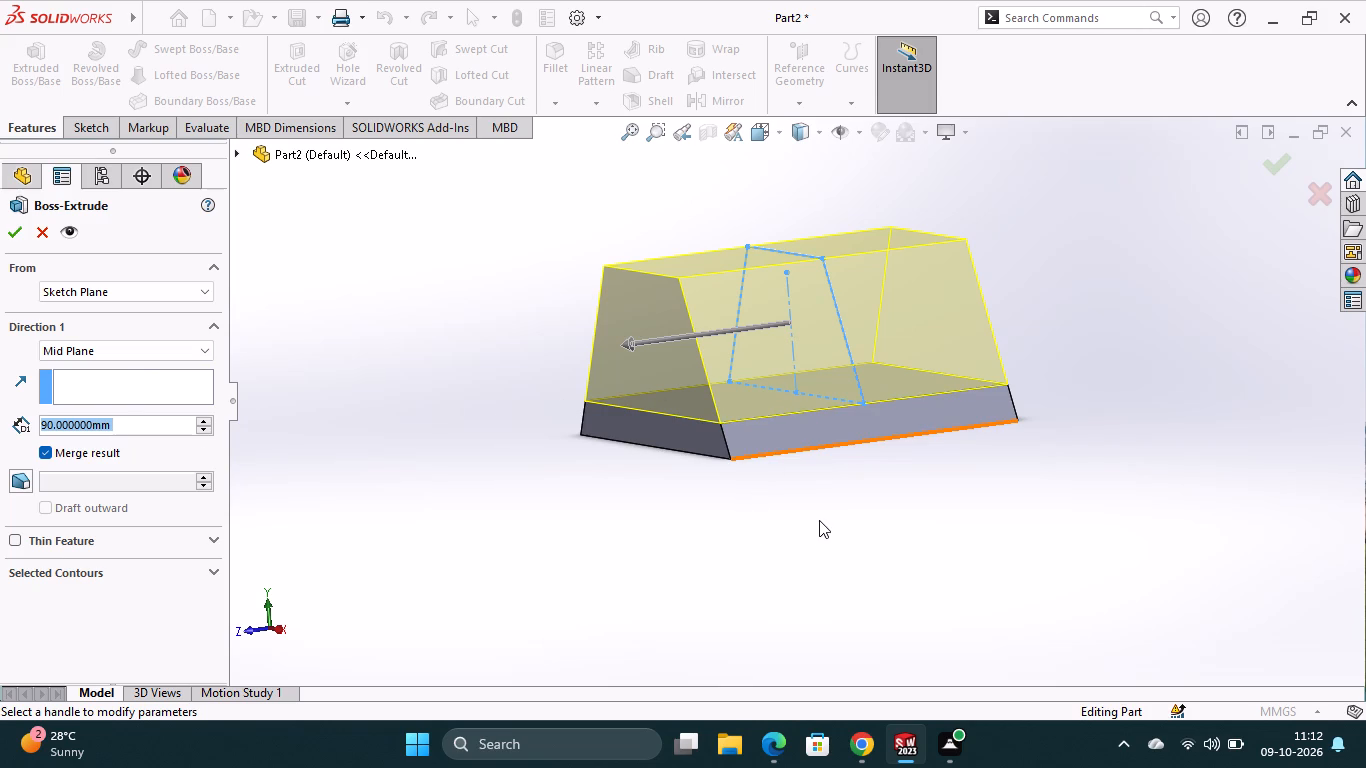
middle_click_drag(819, 520, 873, 536)
middle_click_drag(882, 536, 928, 535)
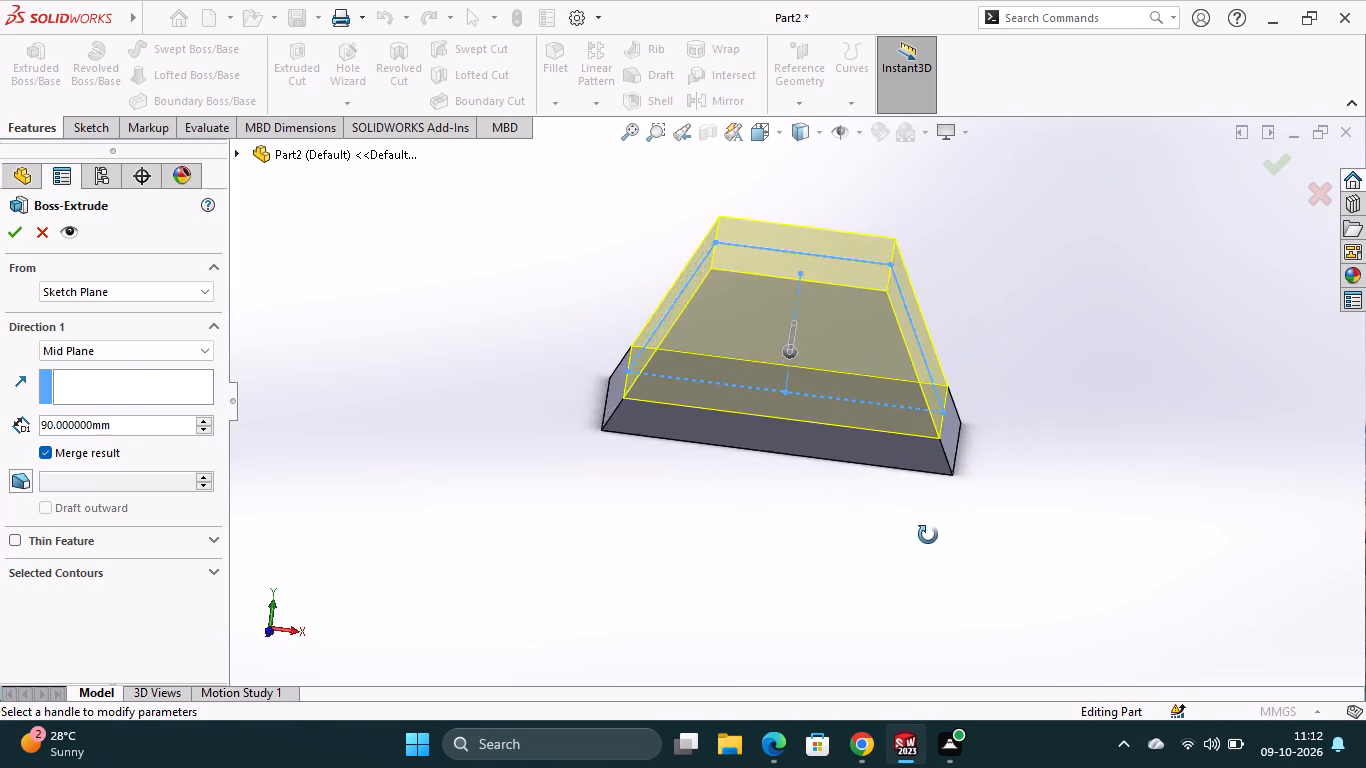
middle_click_drag(928, 535, 935, 534)
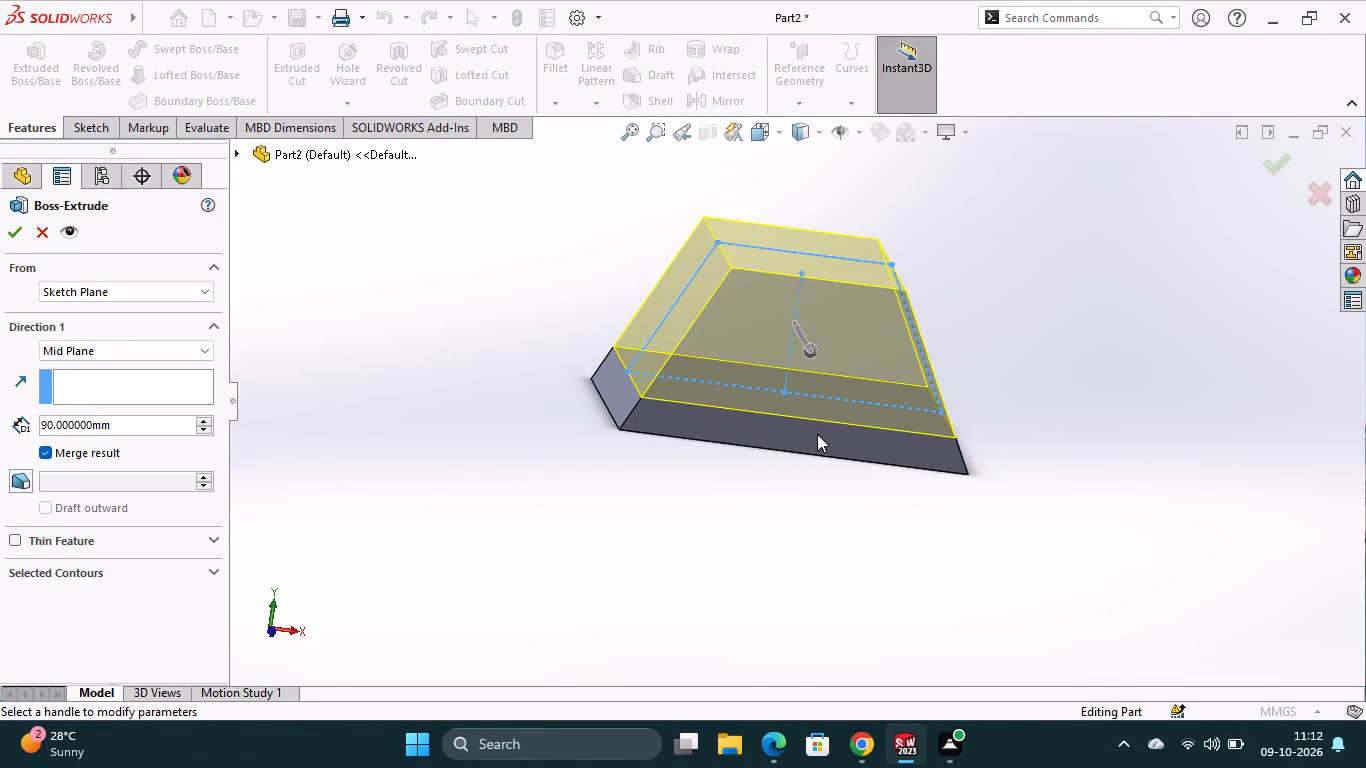
left_click(145, 423)
key("BackSpace")
key("BackSpace")
key("BackSpace")
key("BackSpace")
key("BackSpace")
key("BackSpace")
key("BackSpace")
key("BackSpace")
key("BackSpace")
key("BackSpace")
key("BackSpace")
key("BackSpace")
key("BackSpace")
key("BackSpace")
key("BackSpace")
key("BackSpace")
key("BackSpace")
key("BackSpace")
key("BackSpace")
key("BackSpace")
key("BackSpace")
key("BackSpace")
key("BackSpace")
key("BackSpace")
key("1")
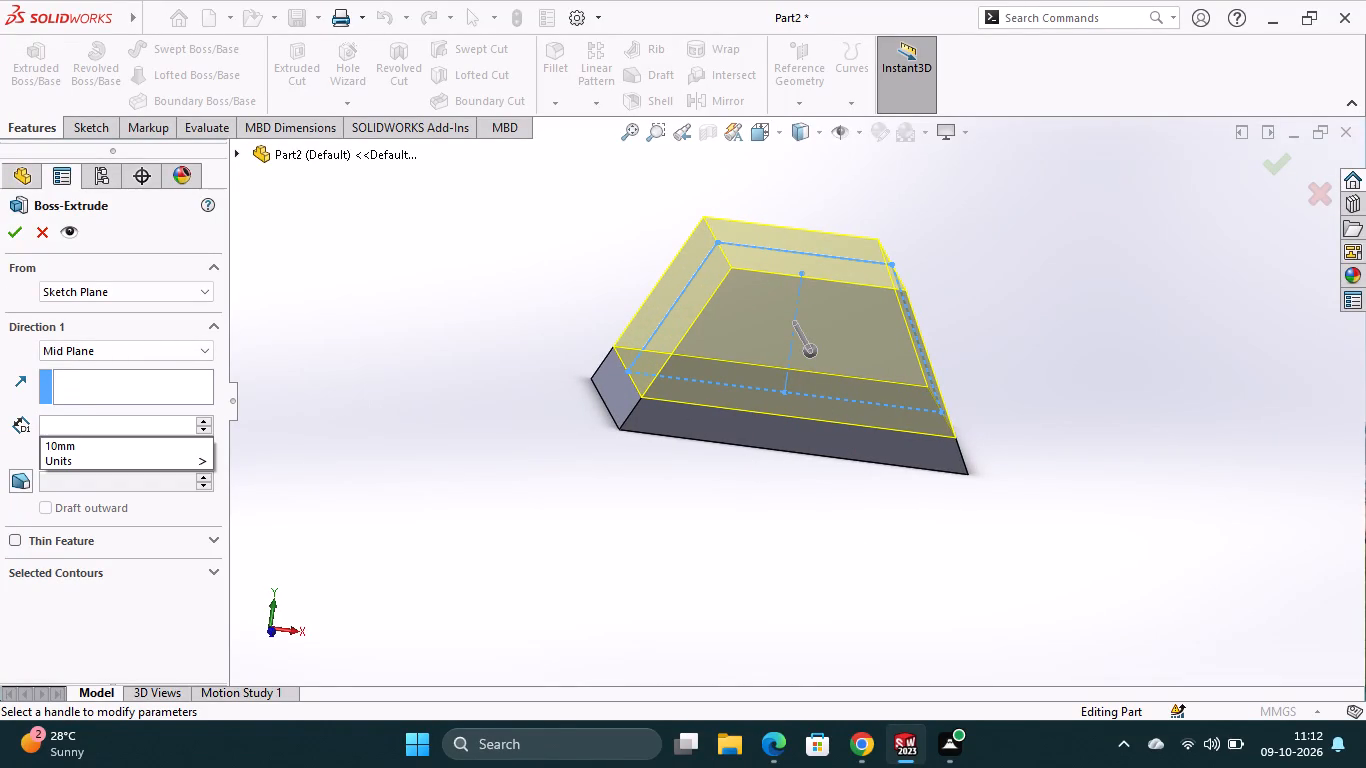
key("BackSpace")
key("1")
key("6")
key("Return")
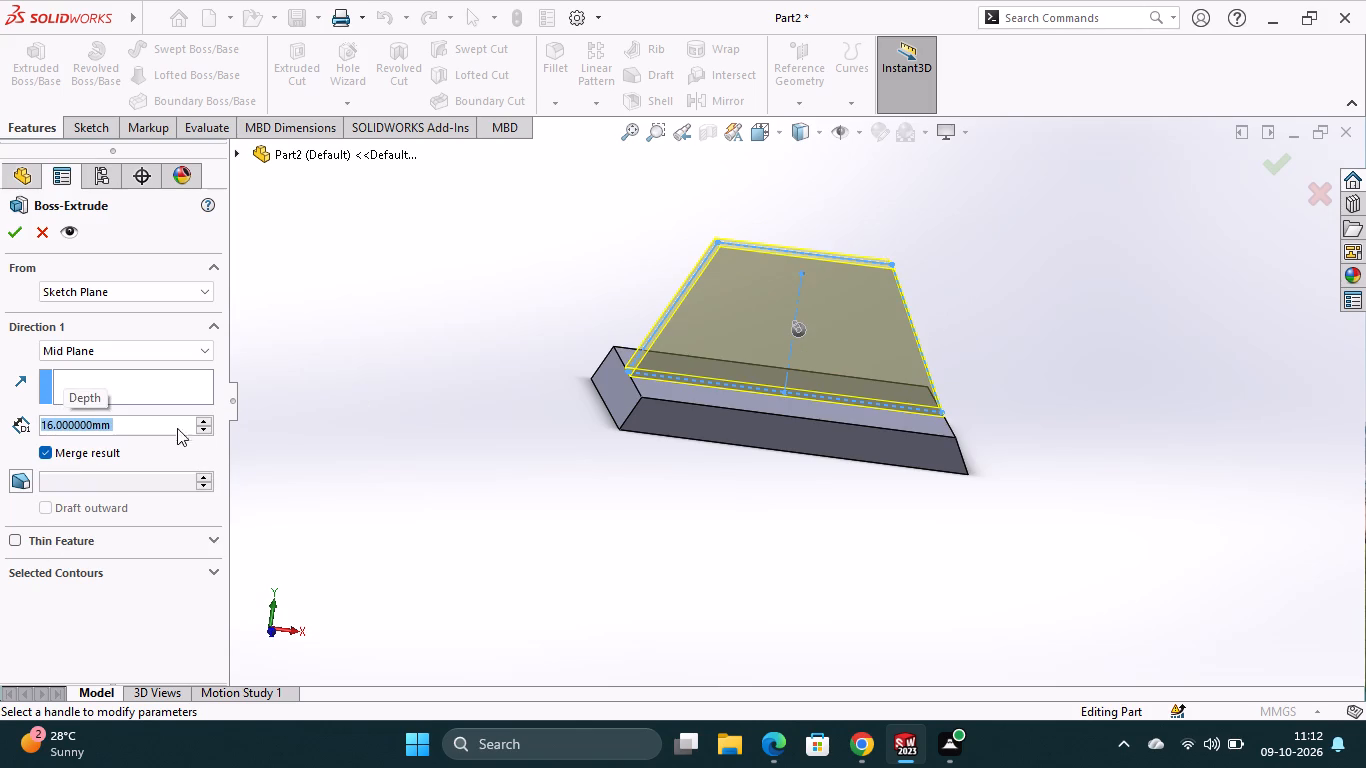
middle_click_drag(506, 534, 610, 572)
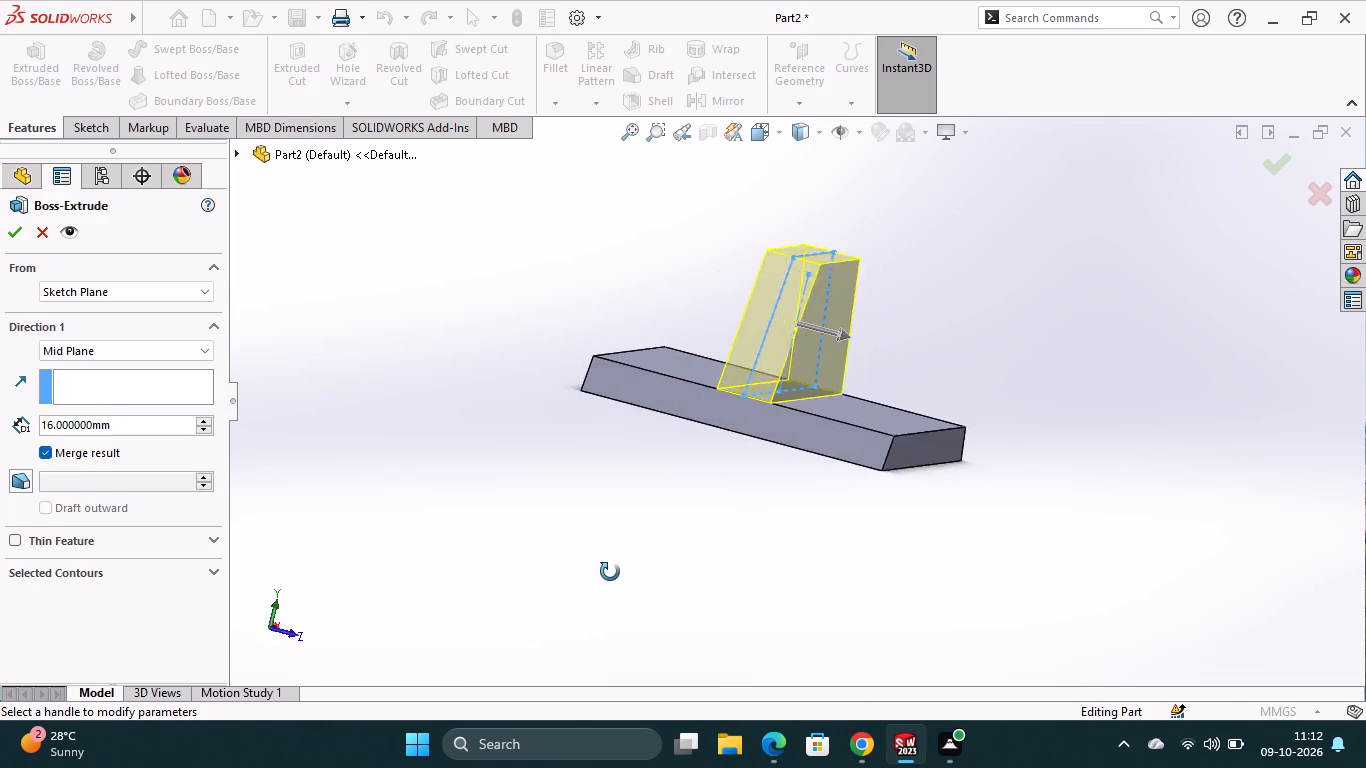
middle_click_drag(610, 572, 510, 548)
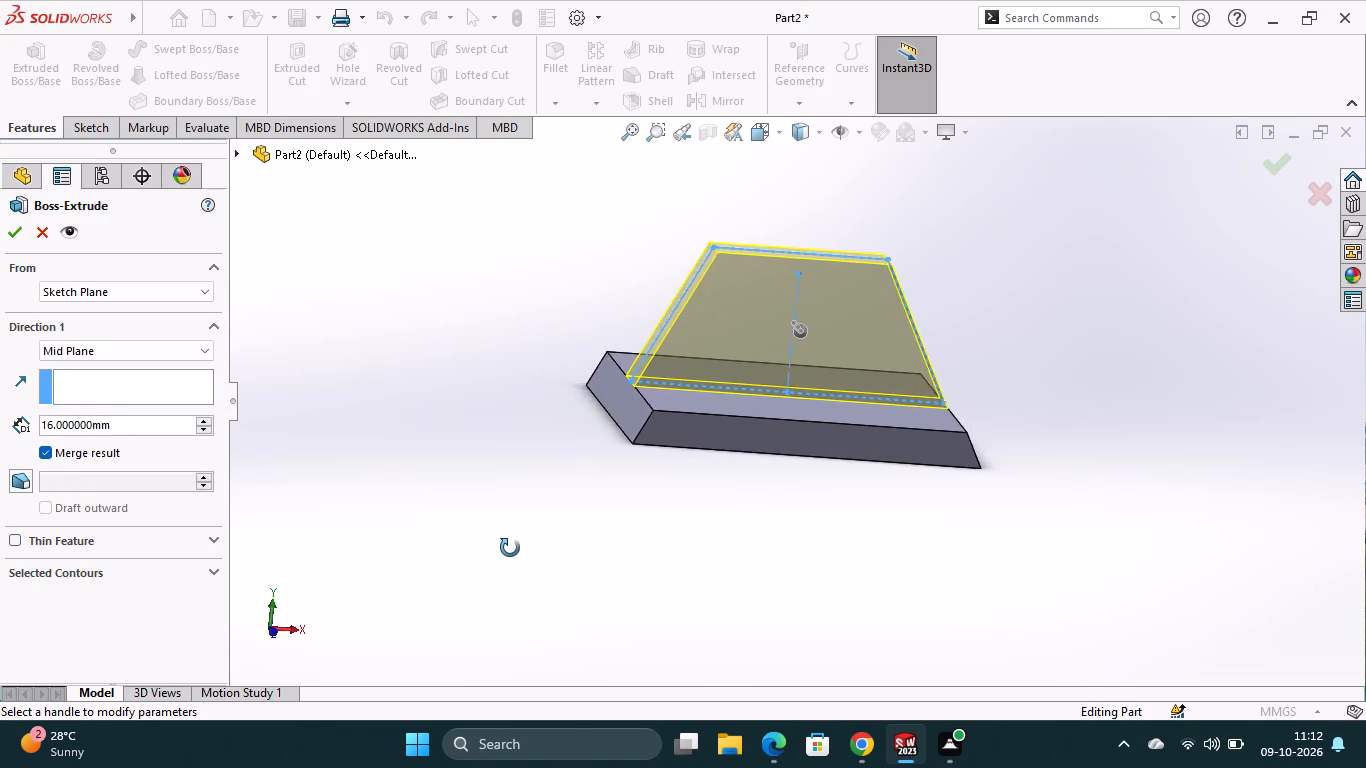
middle_click_drag(510, 548, 483, 539)
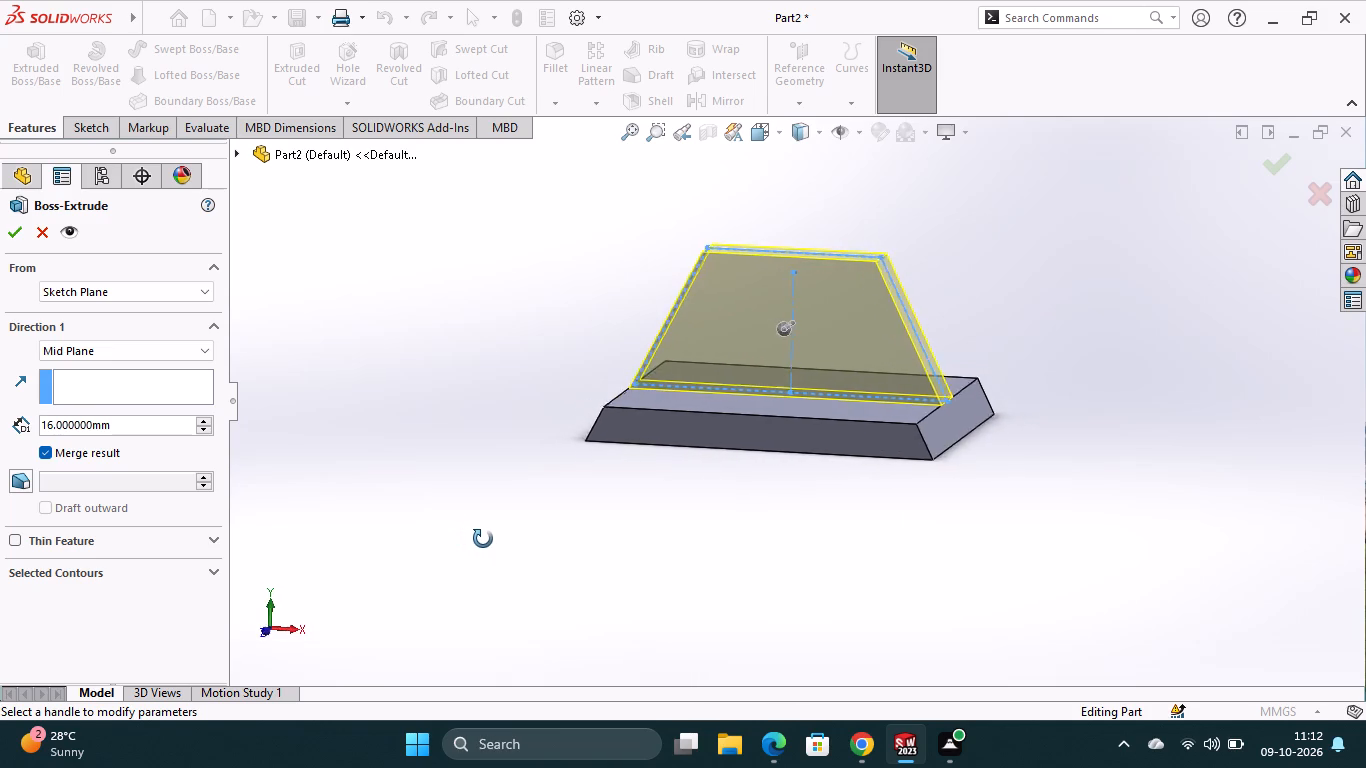
middle_click_drag(483, 539, 586, 574)
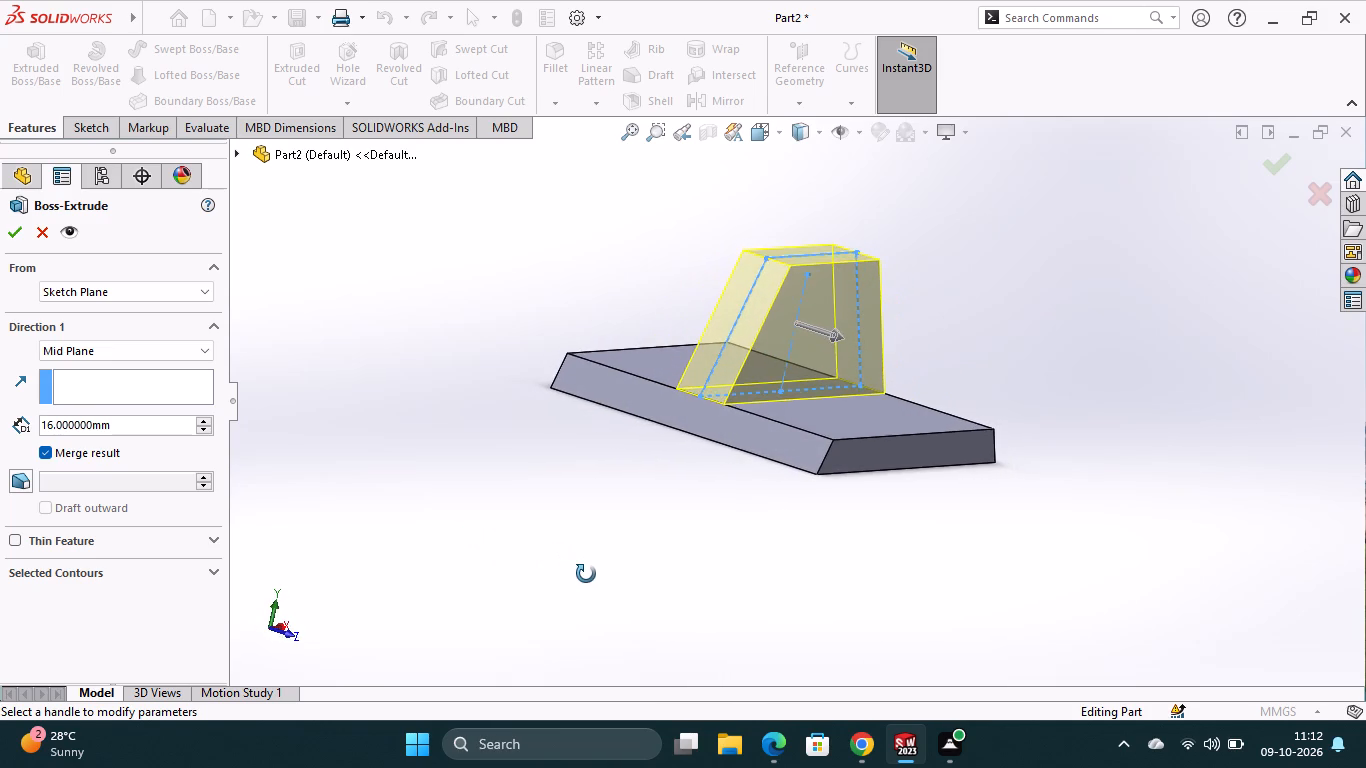
middle_click_drag(586, 574, 539, 572)
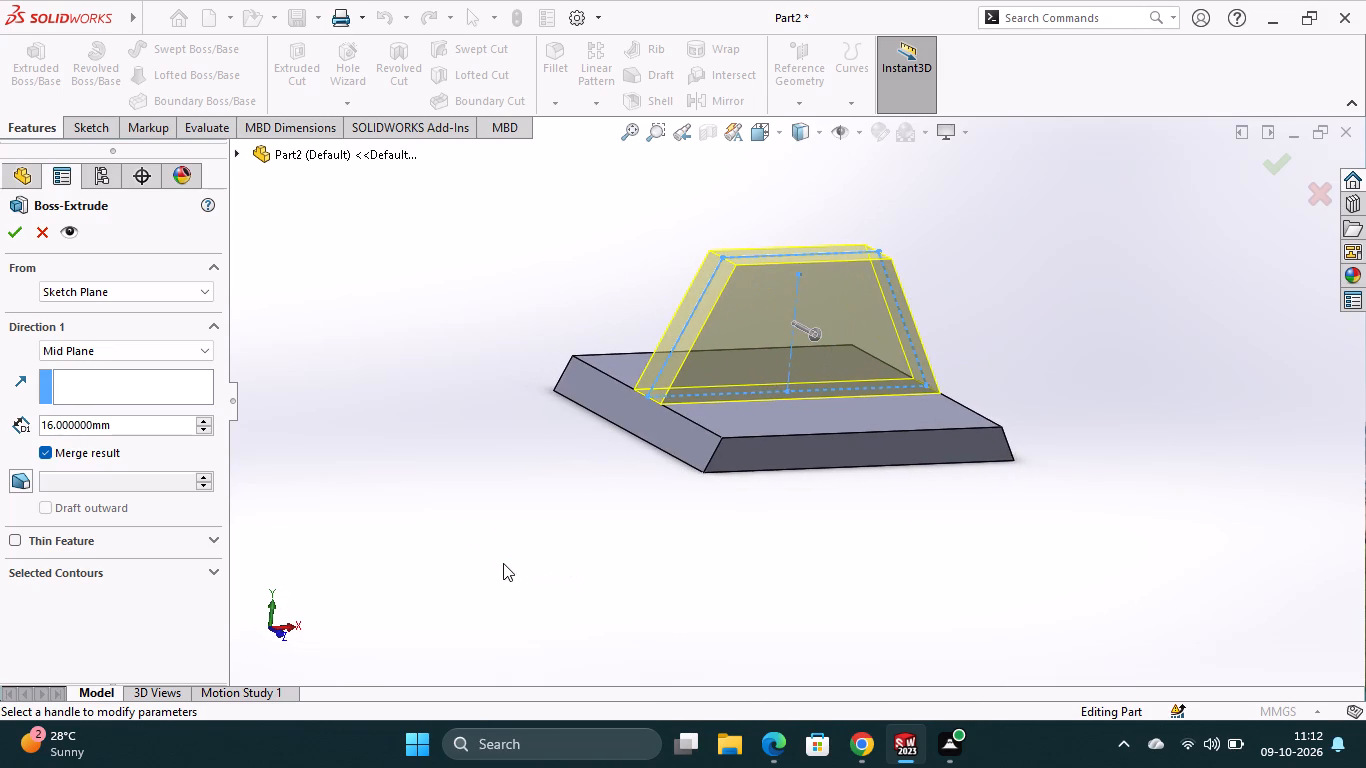
scroll(653, 499, "down", 1)
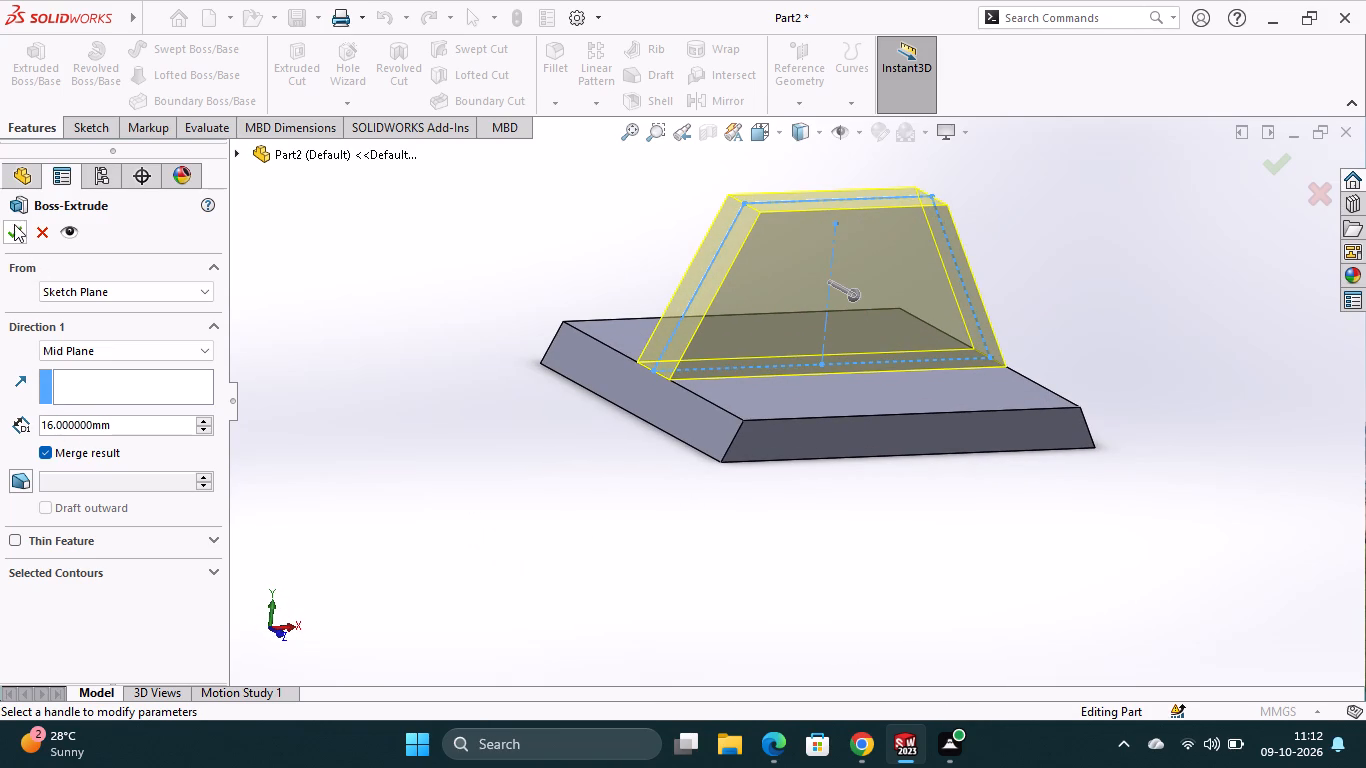
left_click(14, 224)
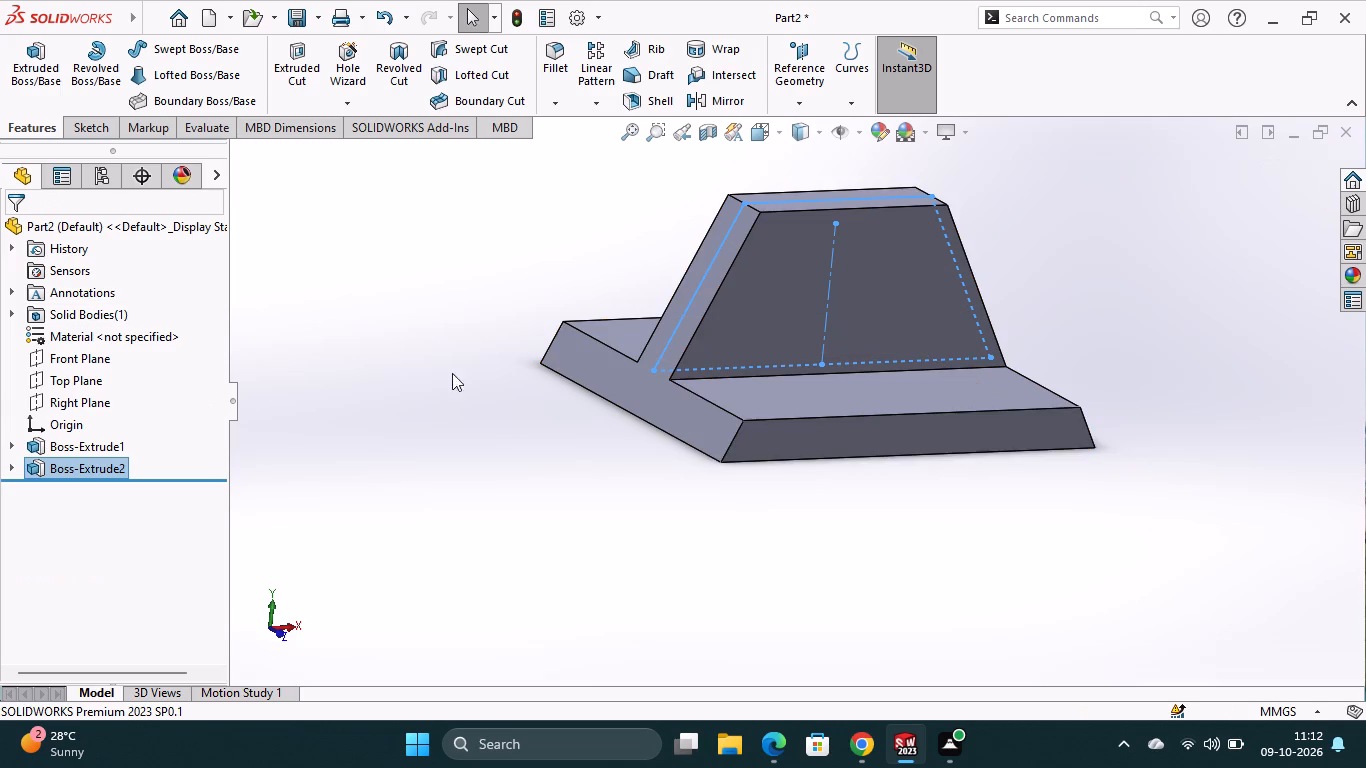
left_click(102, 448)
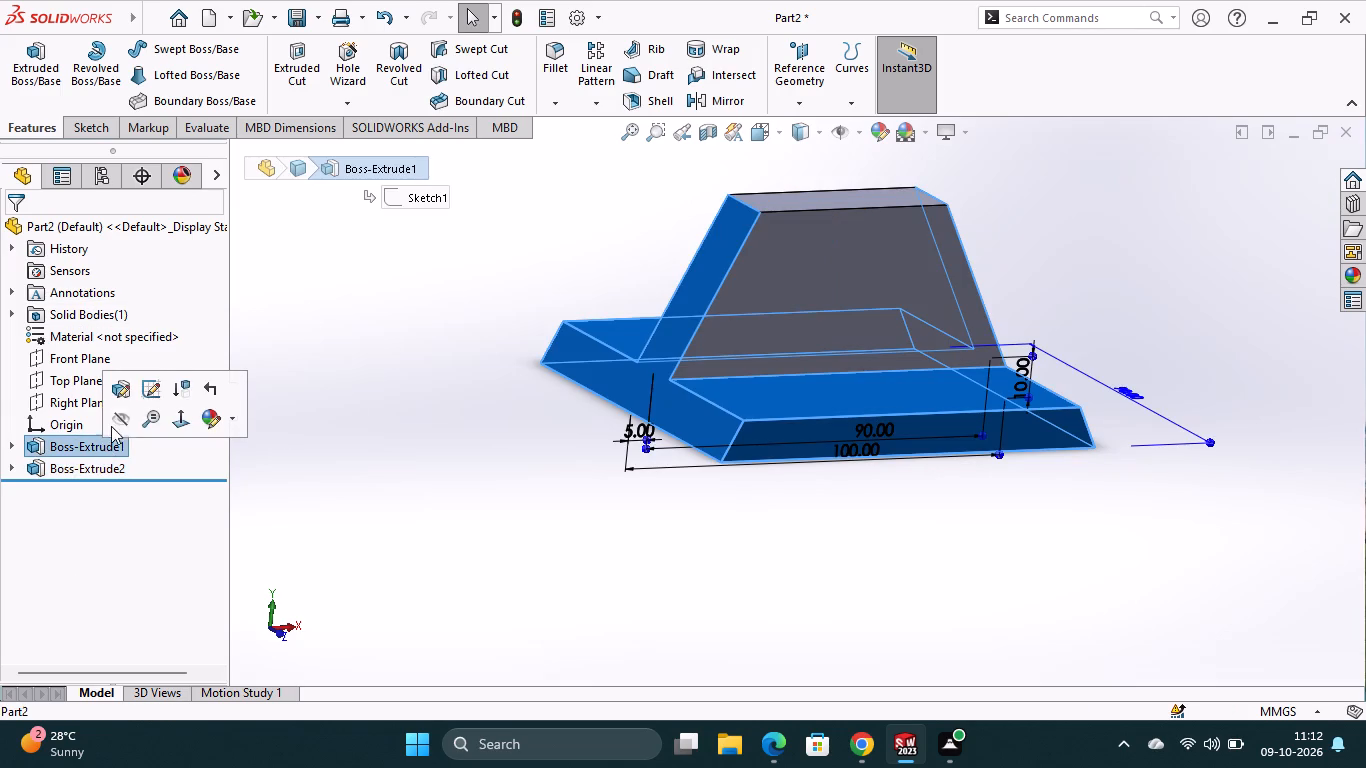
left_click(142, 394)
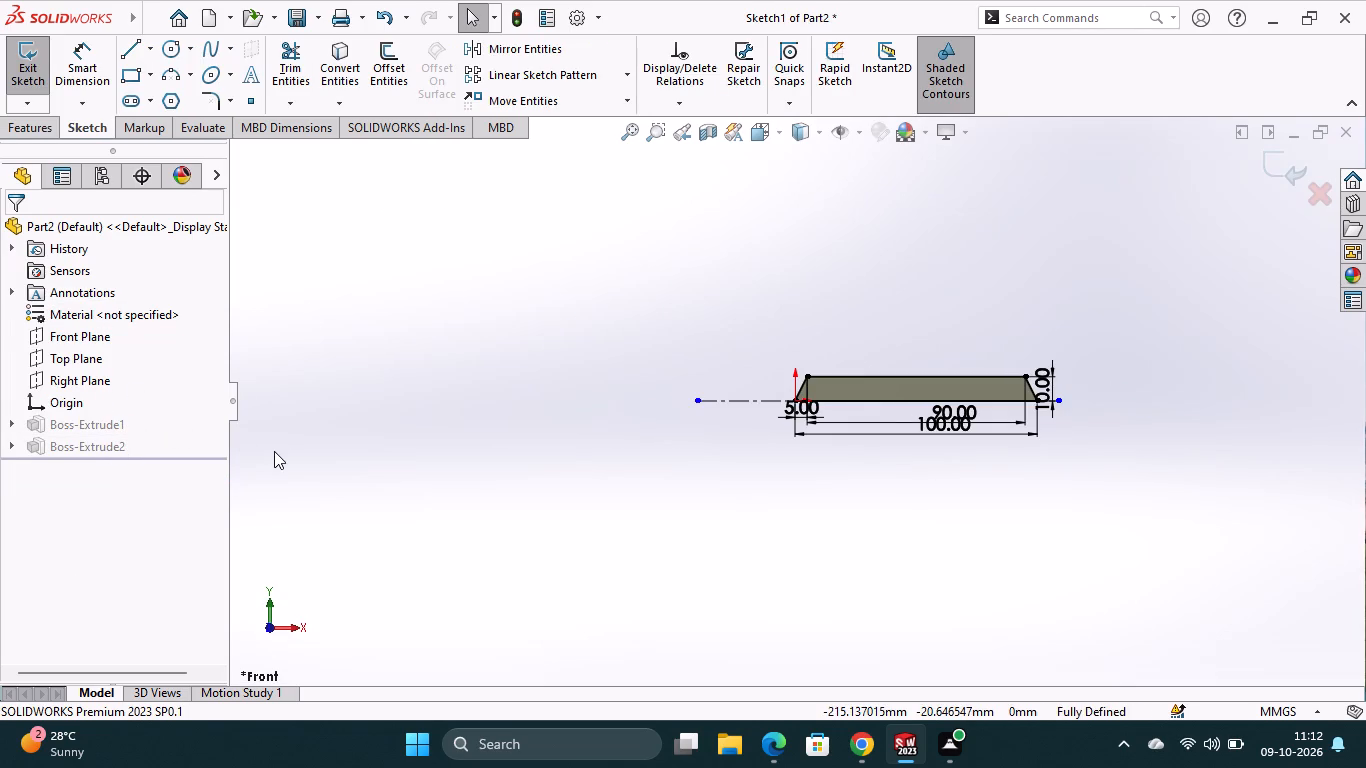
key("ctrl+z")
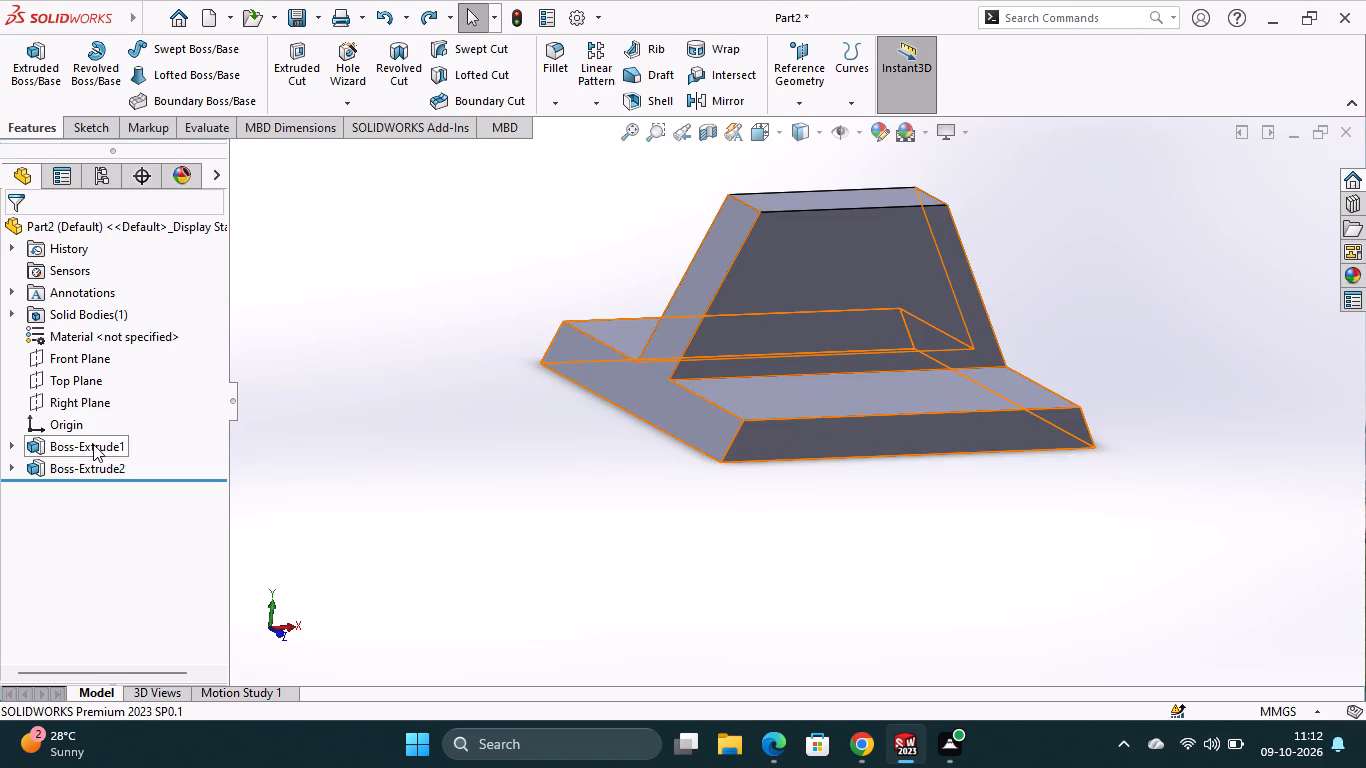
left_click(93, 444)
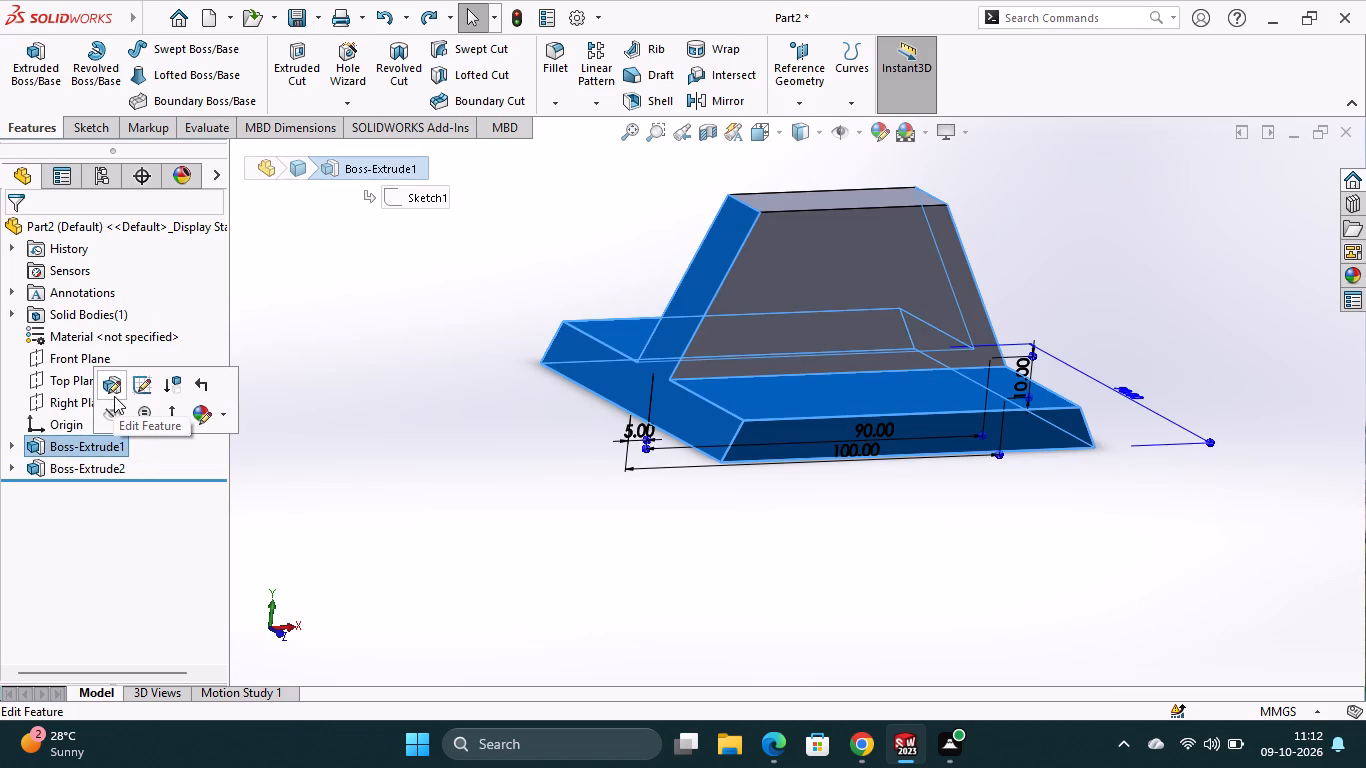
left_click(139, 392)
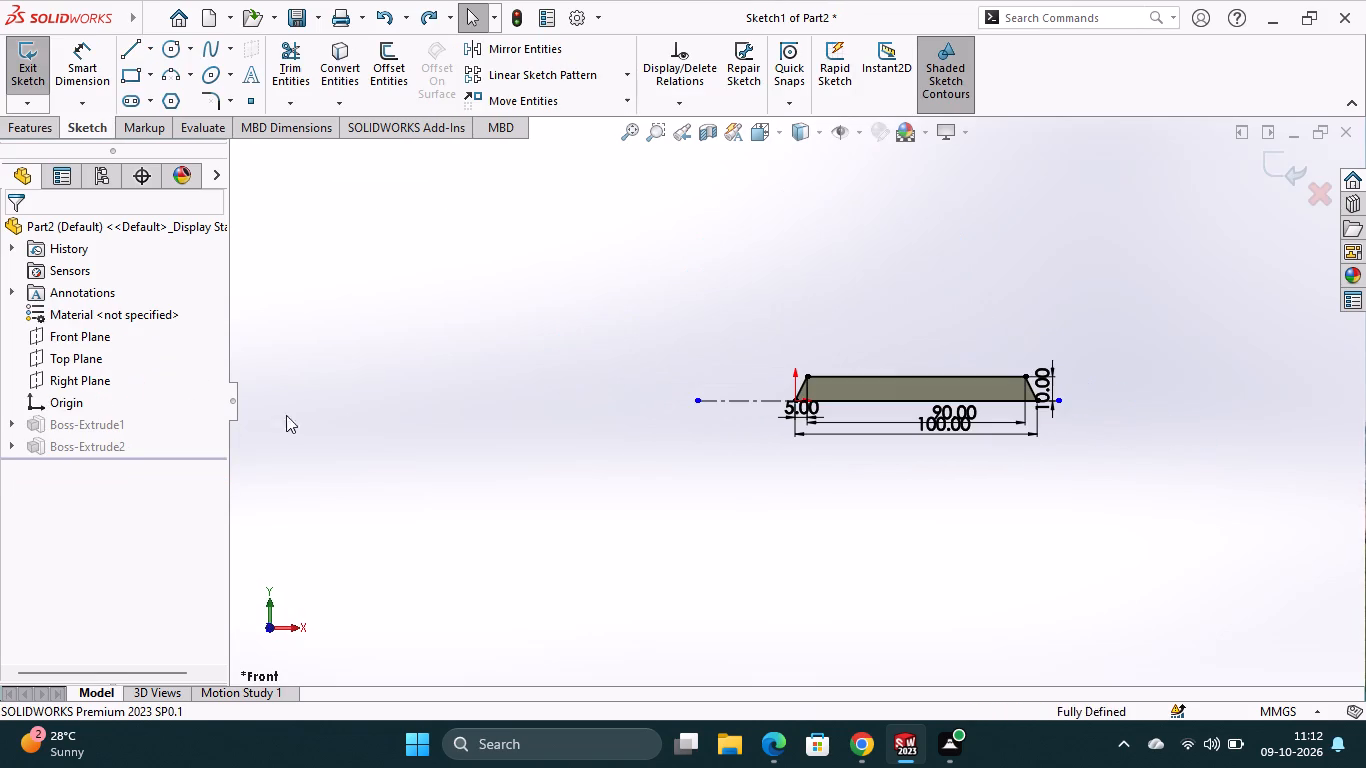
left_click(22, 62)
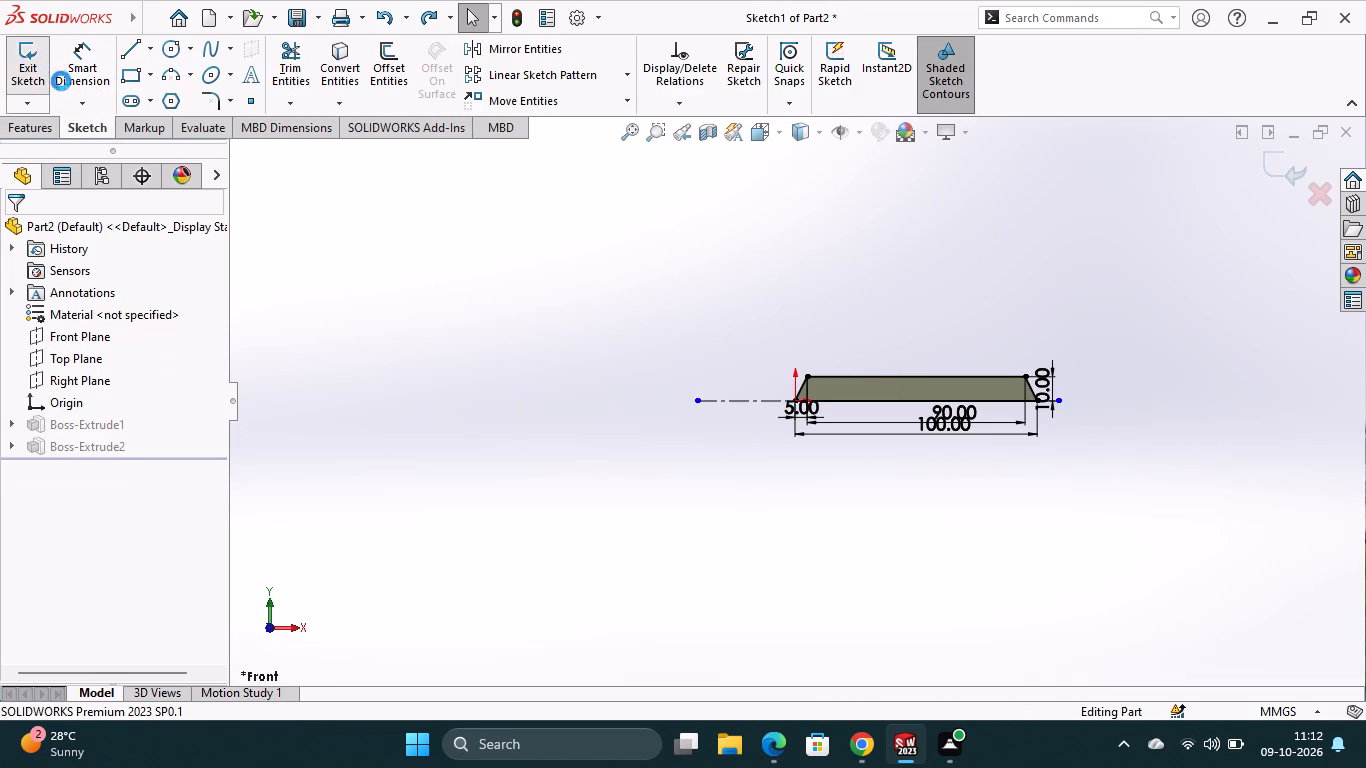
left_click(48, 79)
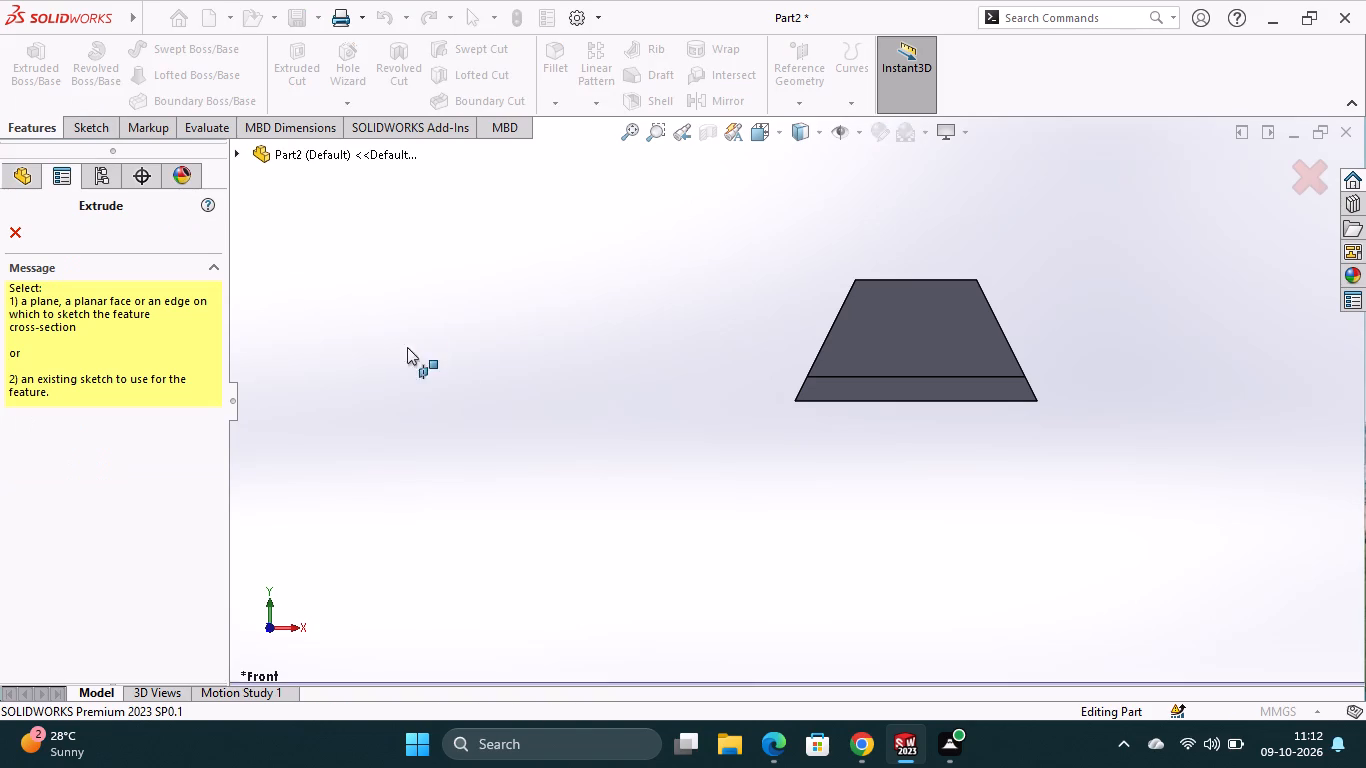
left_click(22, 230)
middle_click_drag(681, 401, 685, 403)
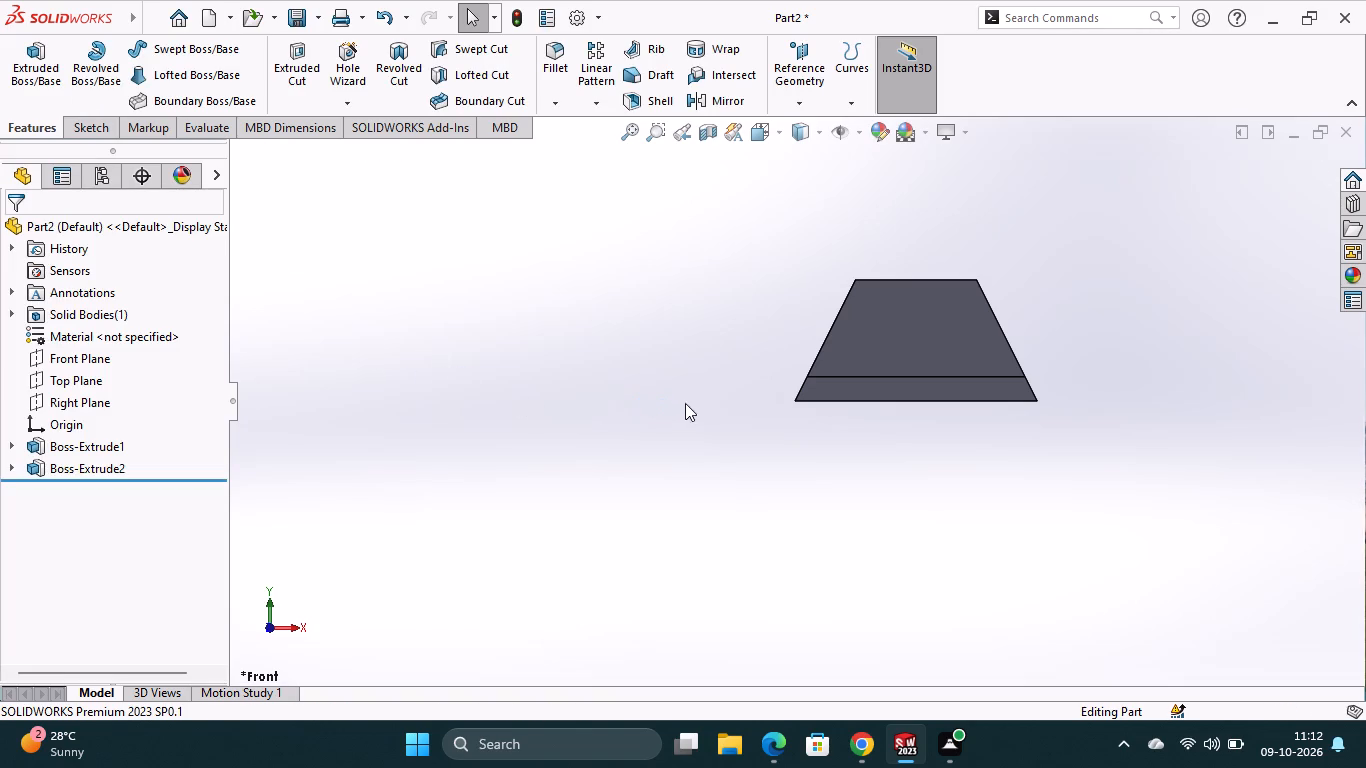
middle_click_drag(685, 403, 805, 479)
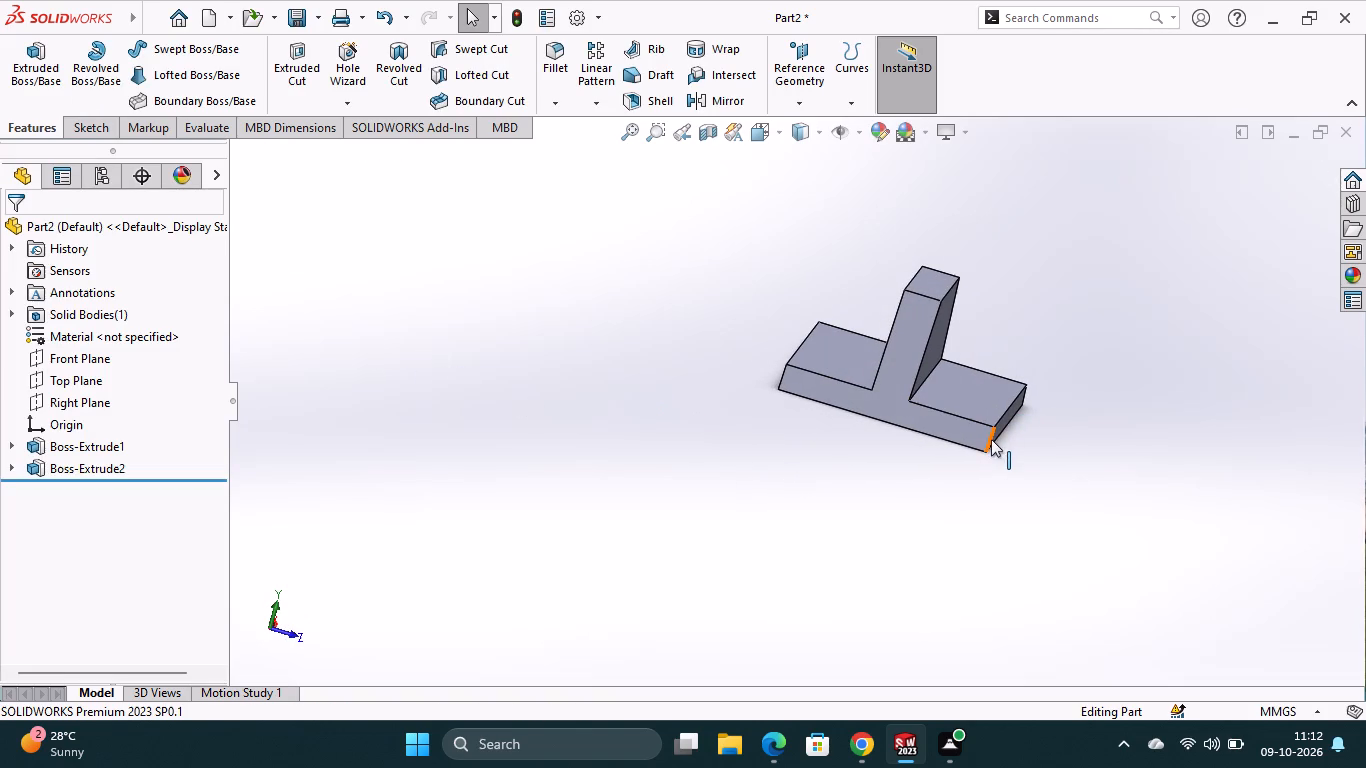
Open the base extrusion's sketch, examine its dimensions from an angled view, and exit the sketch.
left_click(98, 436)
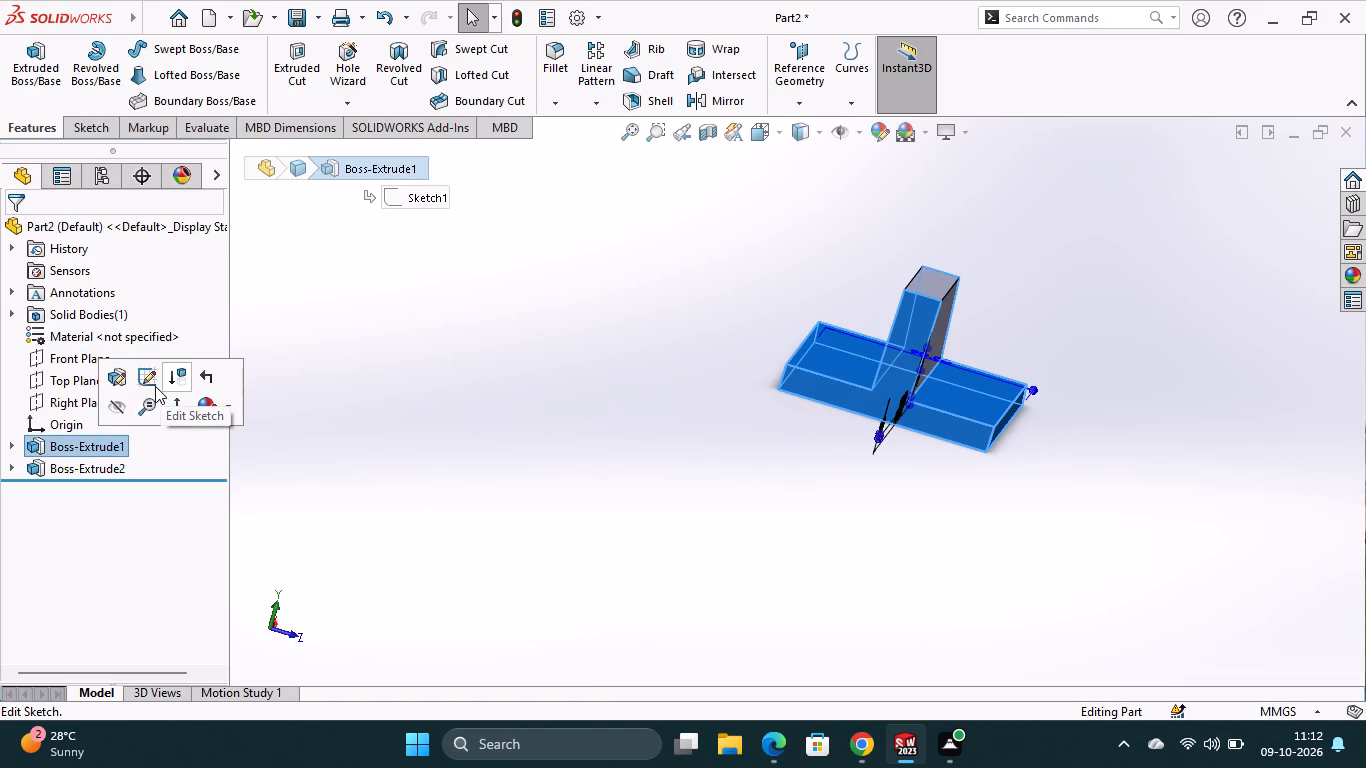
left_click(155, 386)
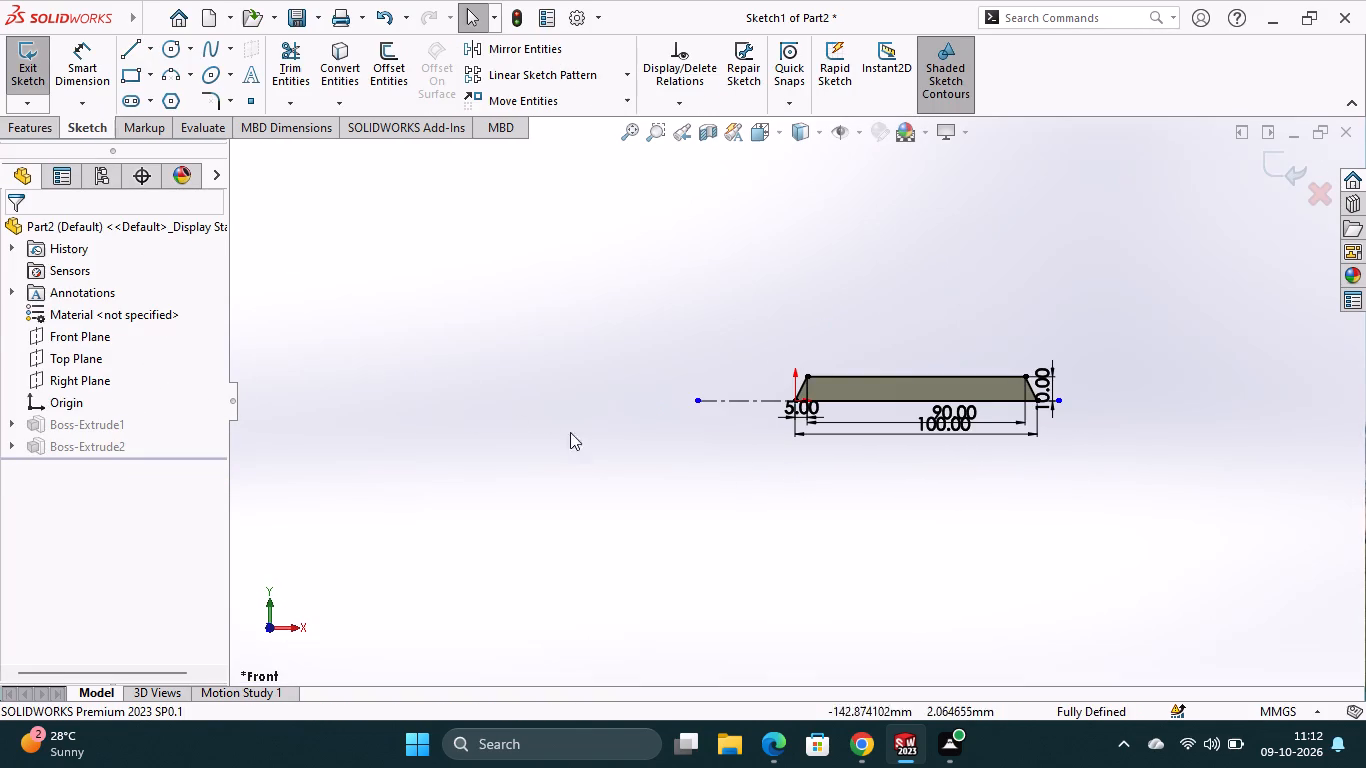
middle_click_drag(861, 445, 944, 521)
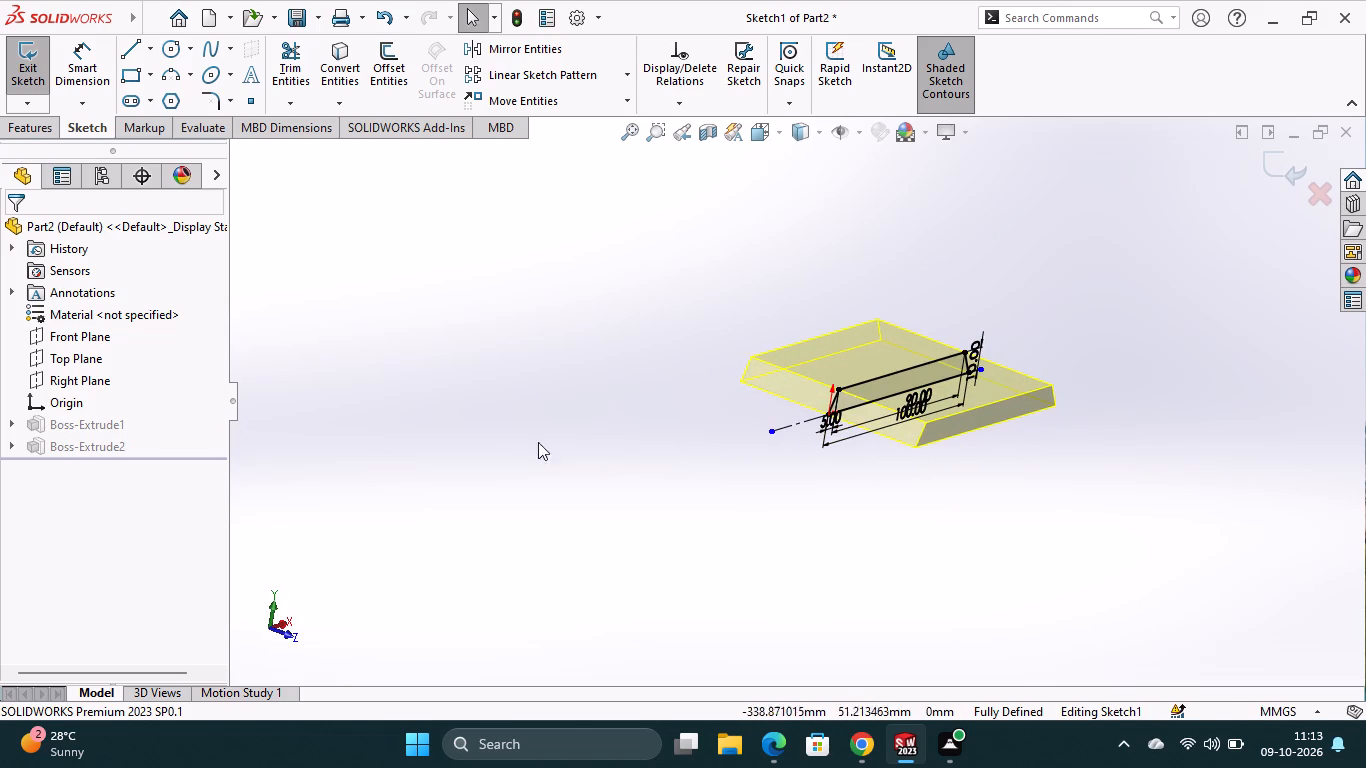
left_click(905, 428)
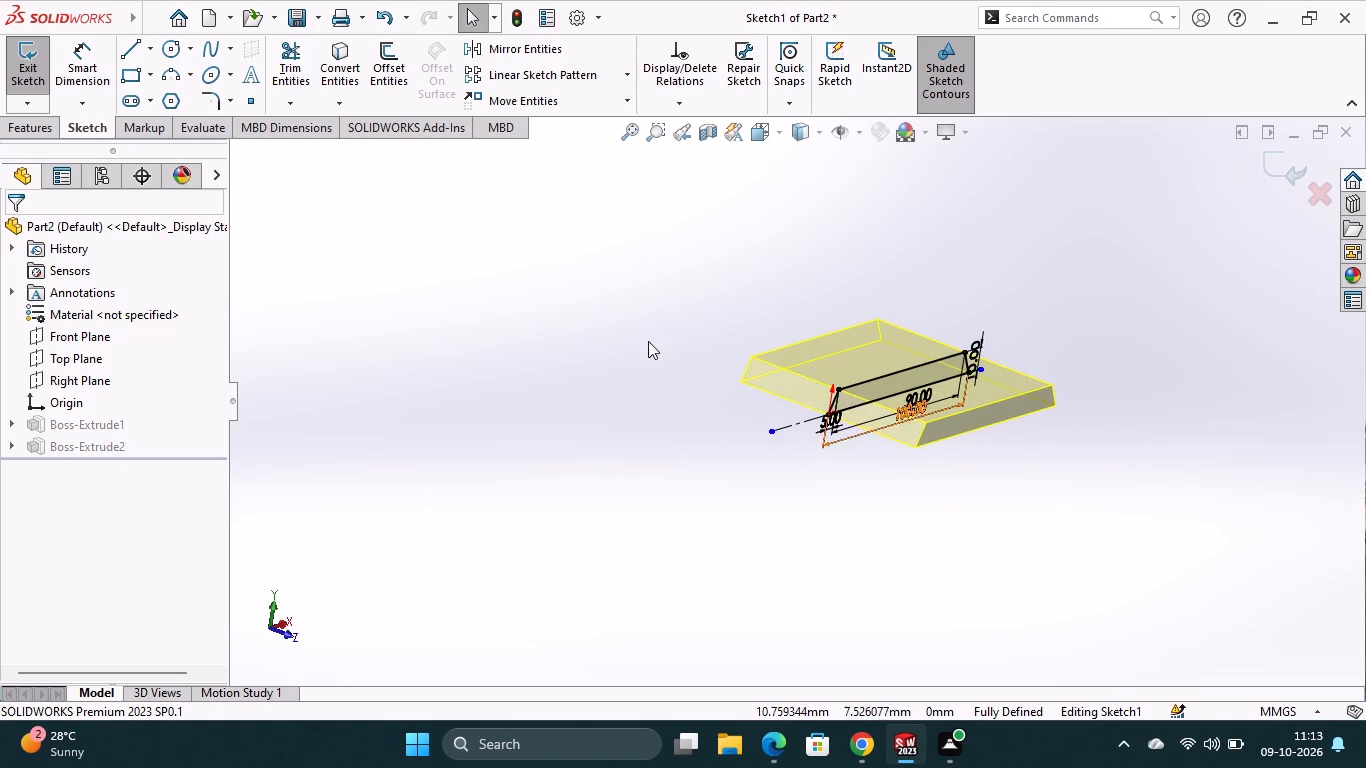
left_click(23, 134)
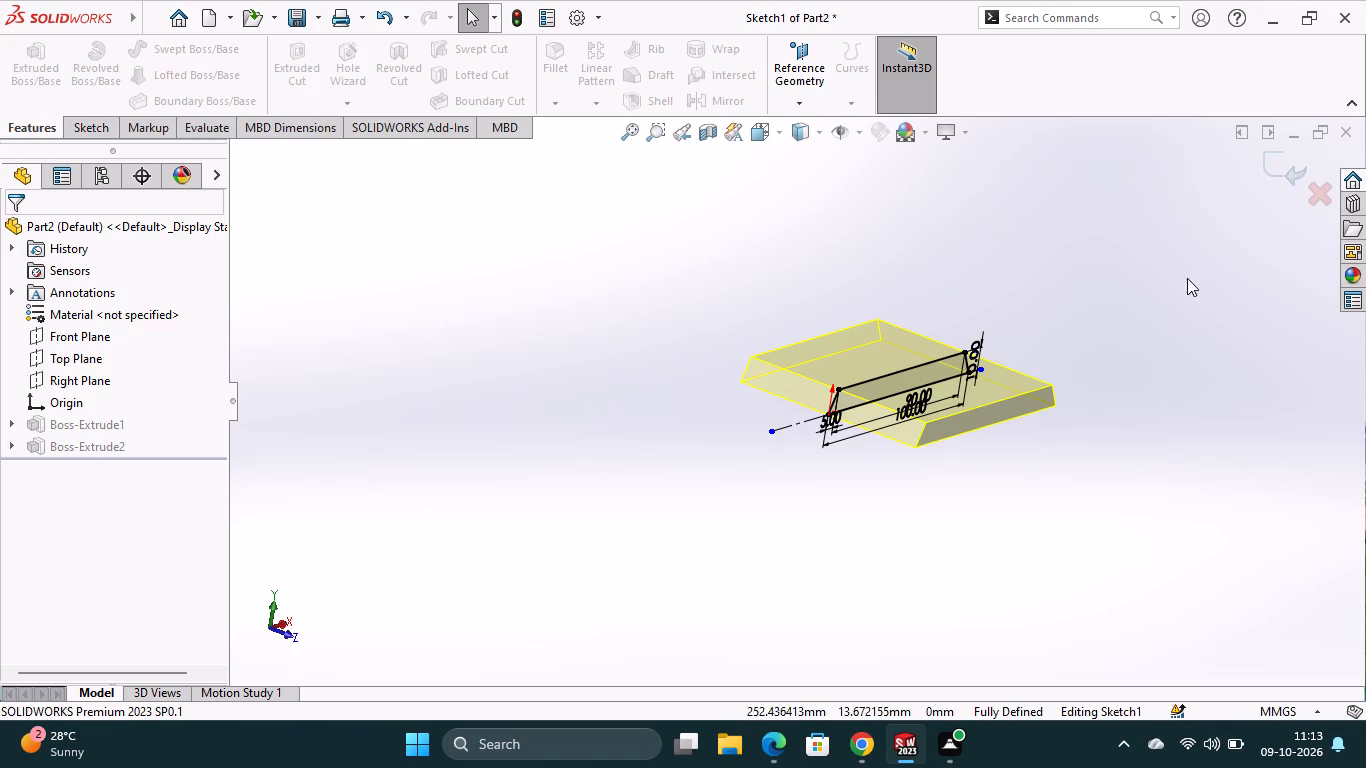
left_click(1302, 199)
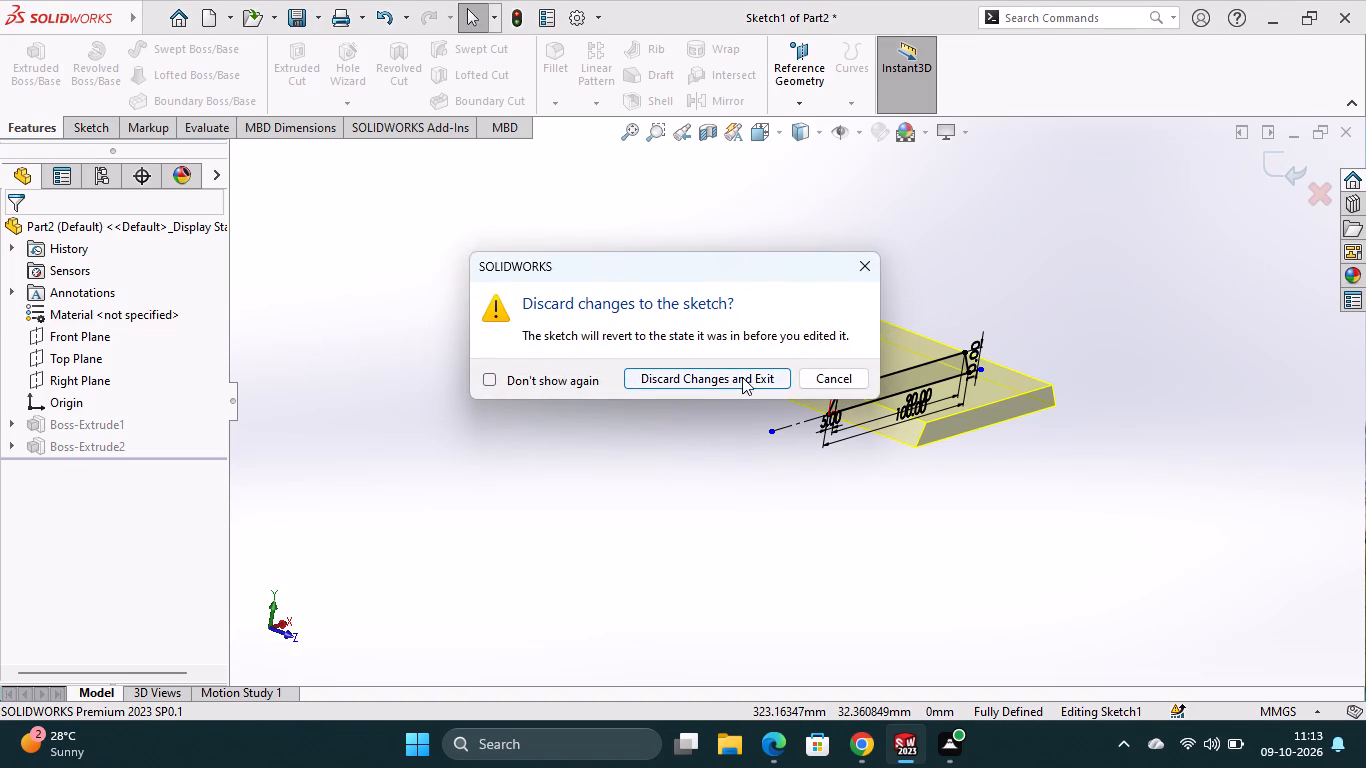
left_click(860, 266)
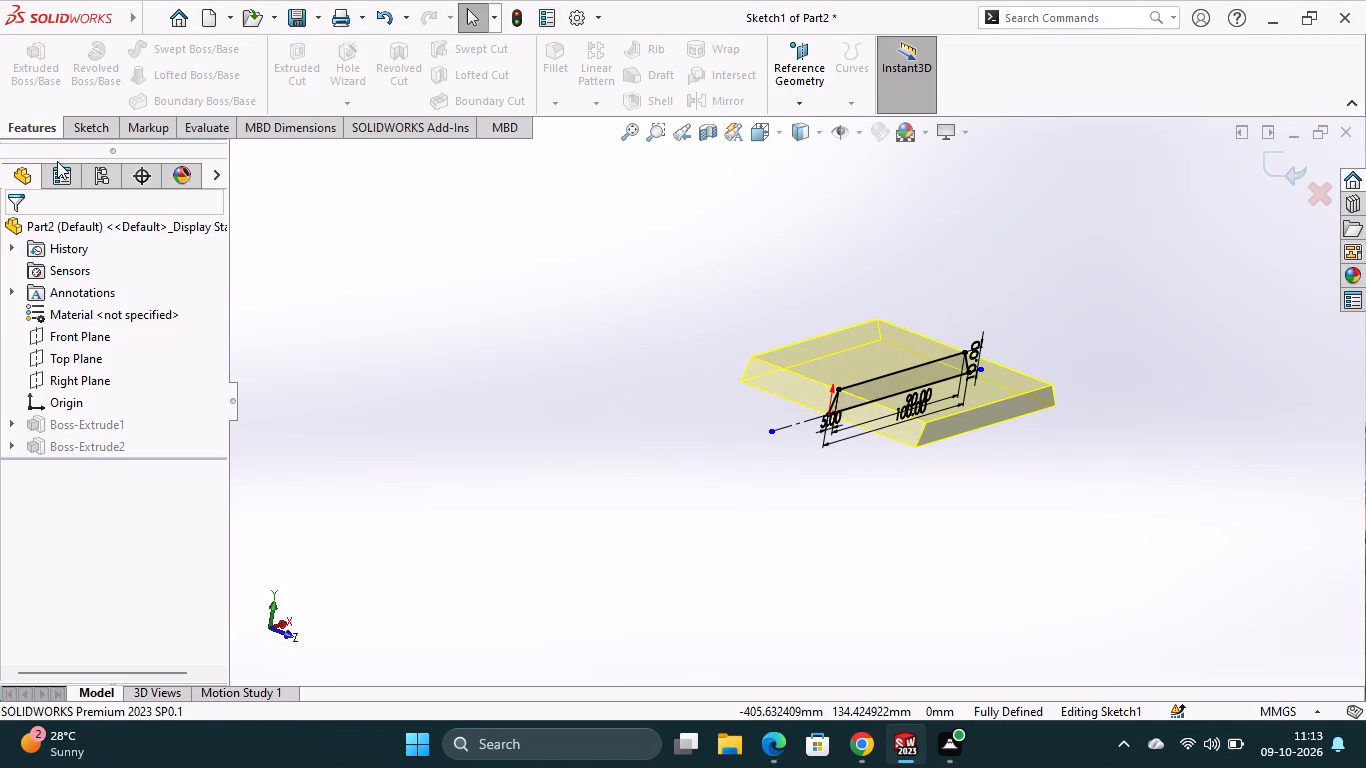
key("Escape")
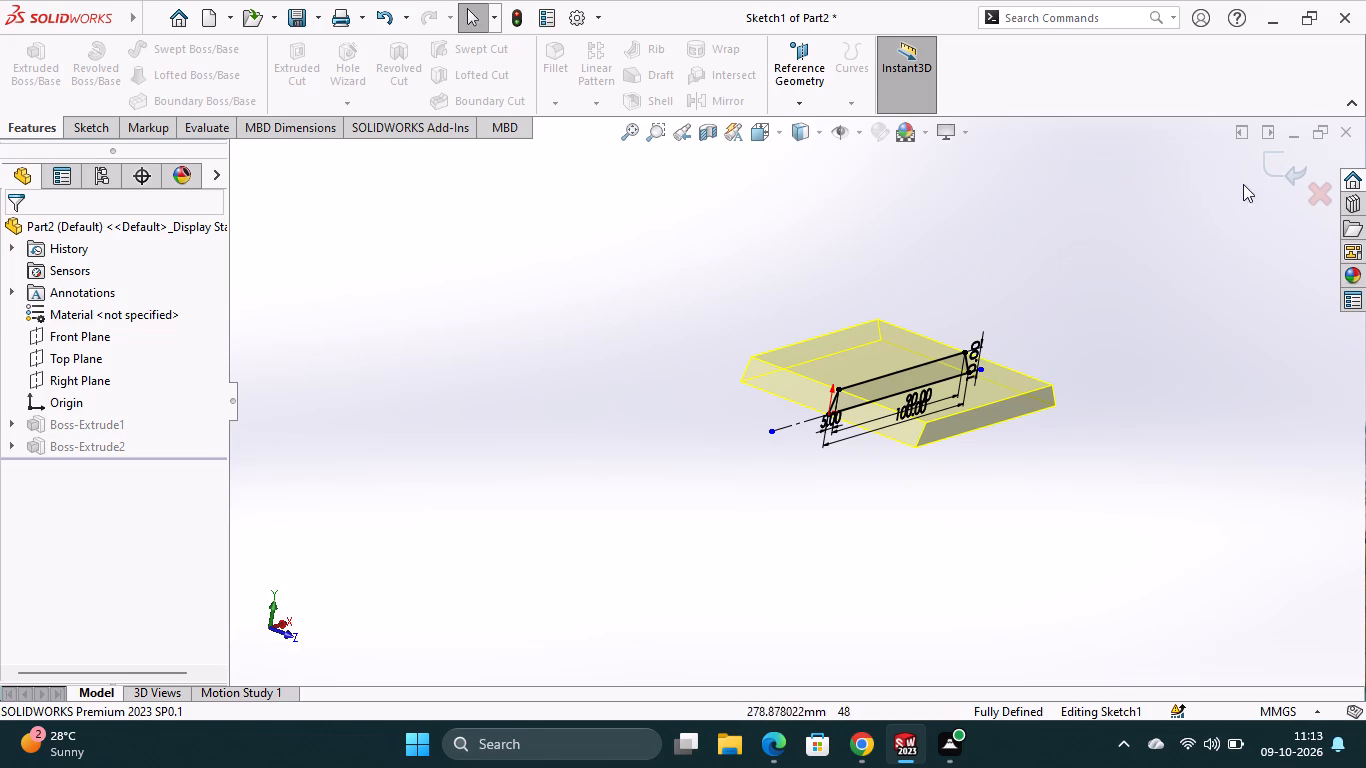
left_click(1294, 169)
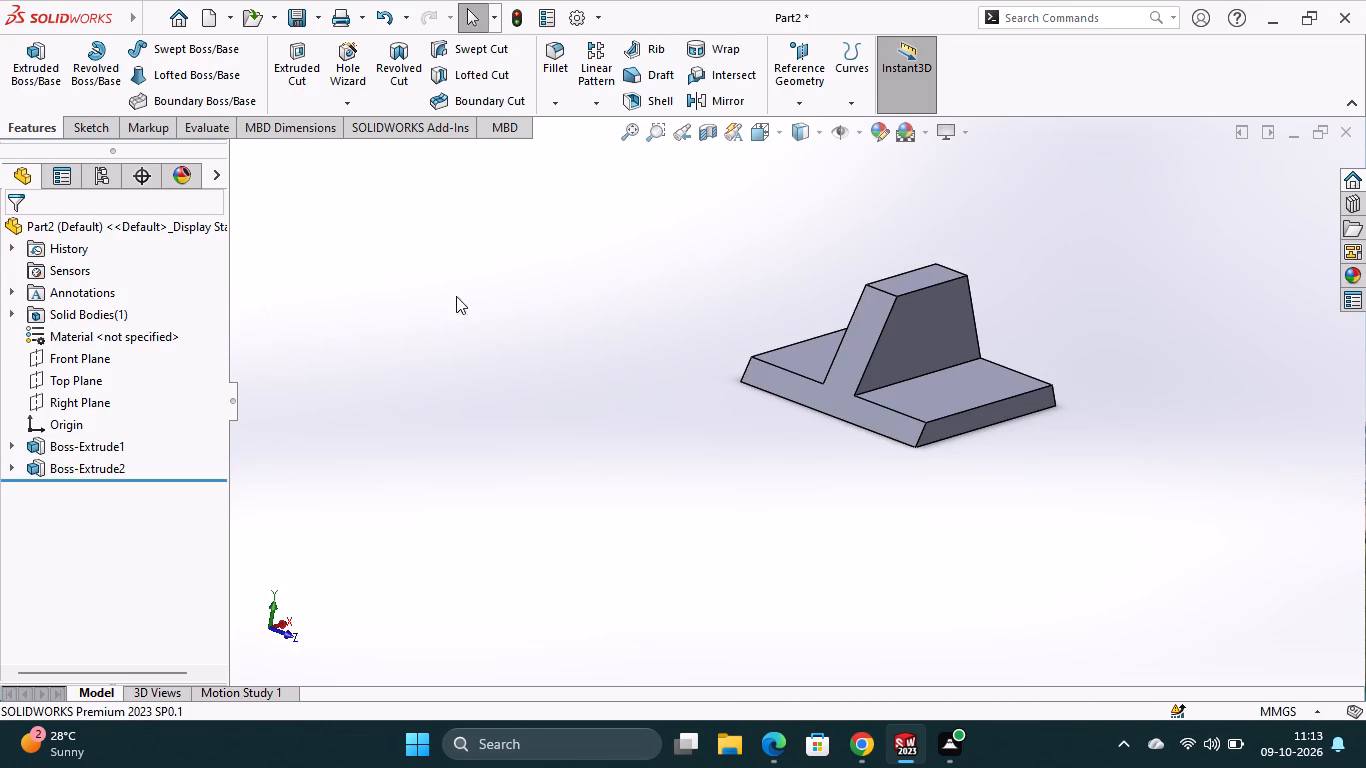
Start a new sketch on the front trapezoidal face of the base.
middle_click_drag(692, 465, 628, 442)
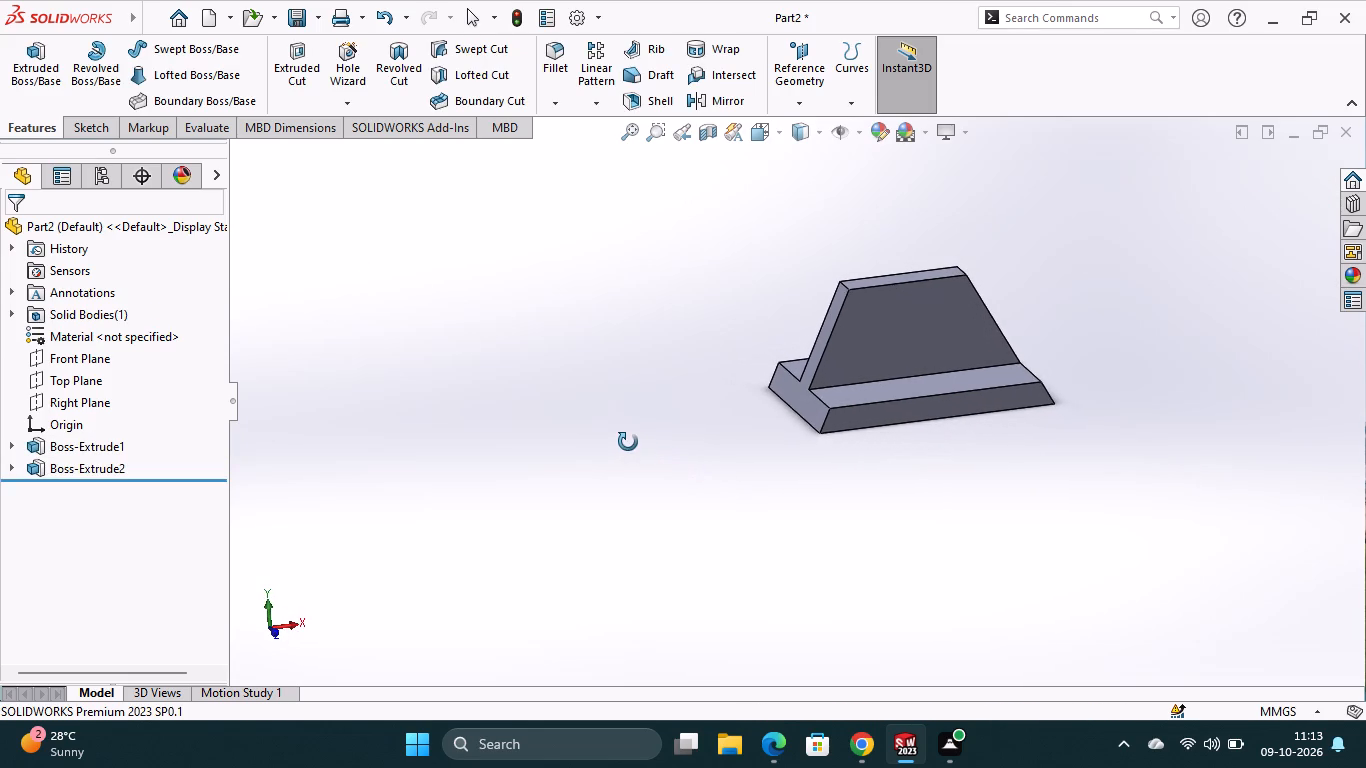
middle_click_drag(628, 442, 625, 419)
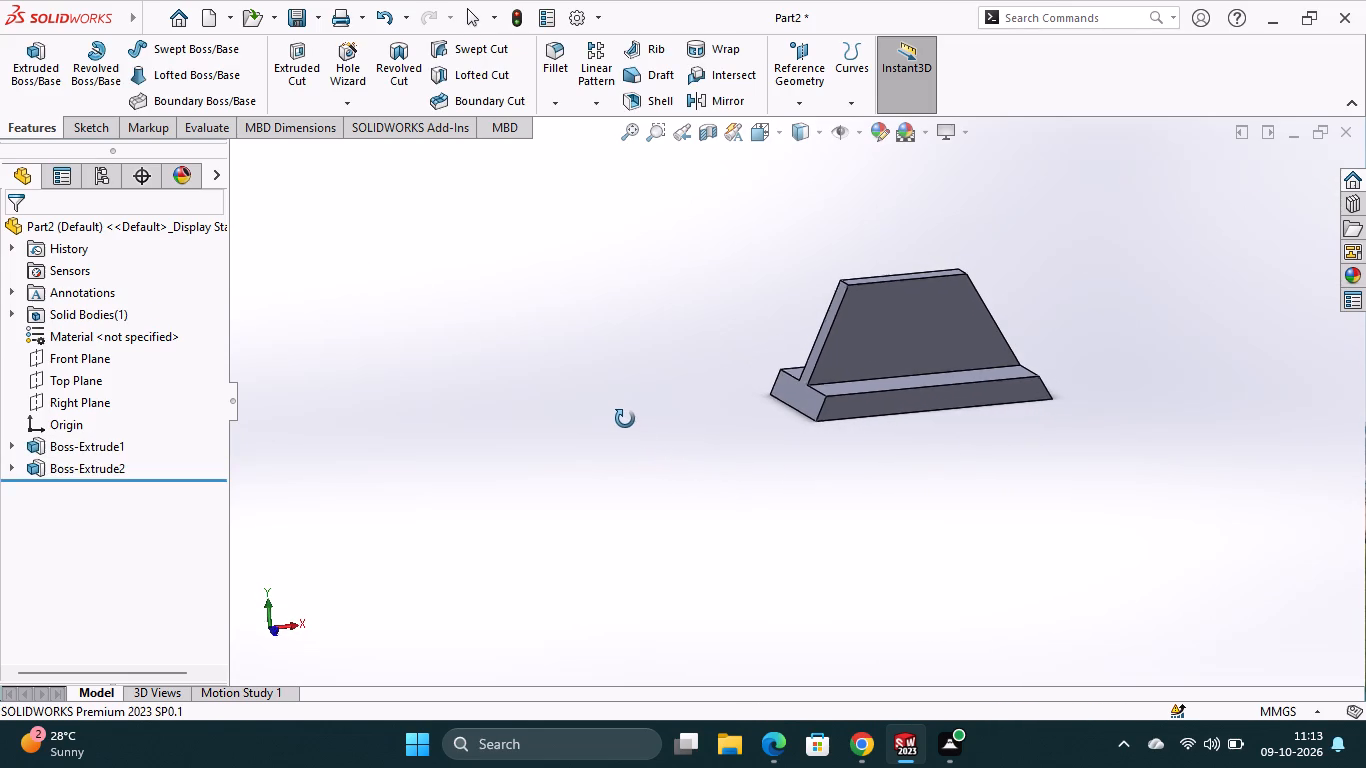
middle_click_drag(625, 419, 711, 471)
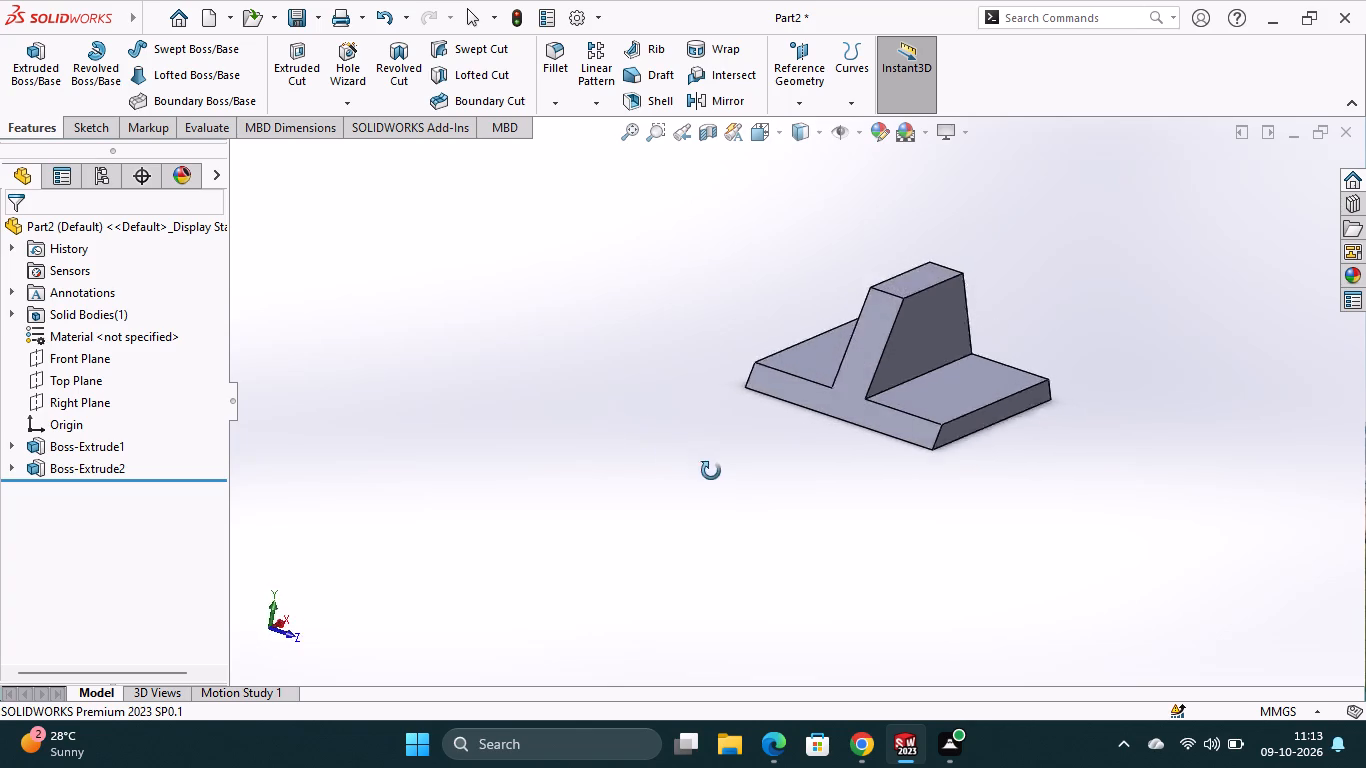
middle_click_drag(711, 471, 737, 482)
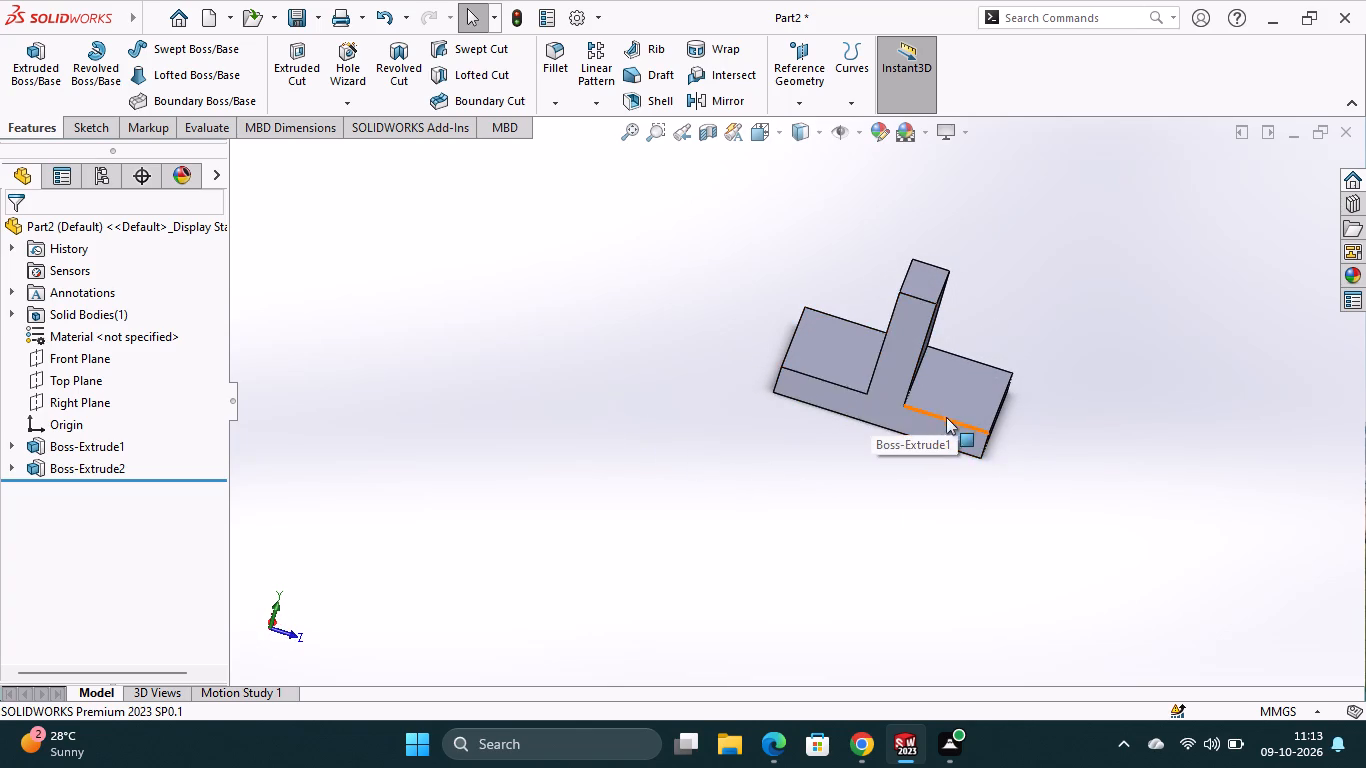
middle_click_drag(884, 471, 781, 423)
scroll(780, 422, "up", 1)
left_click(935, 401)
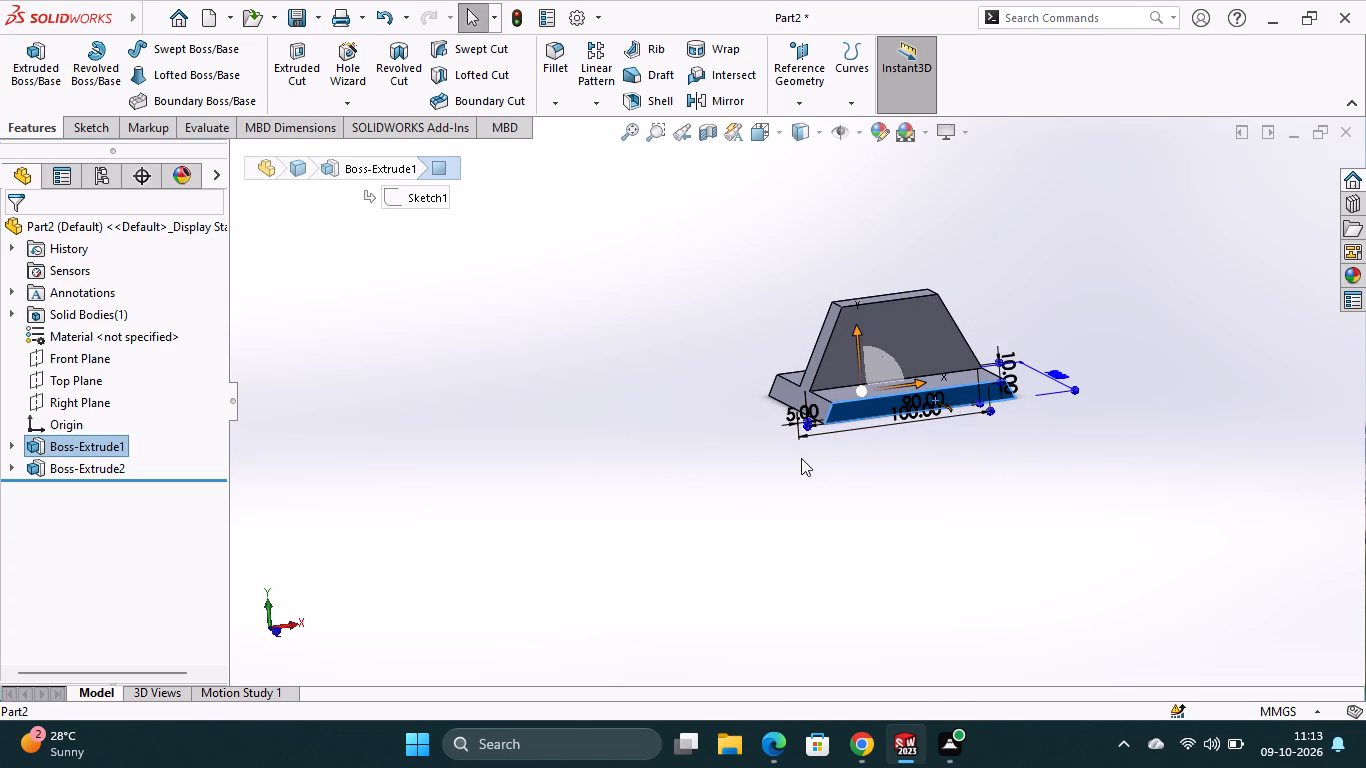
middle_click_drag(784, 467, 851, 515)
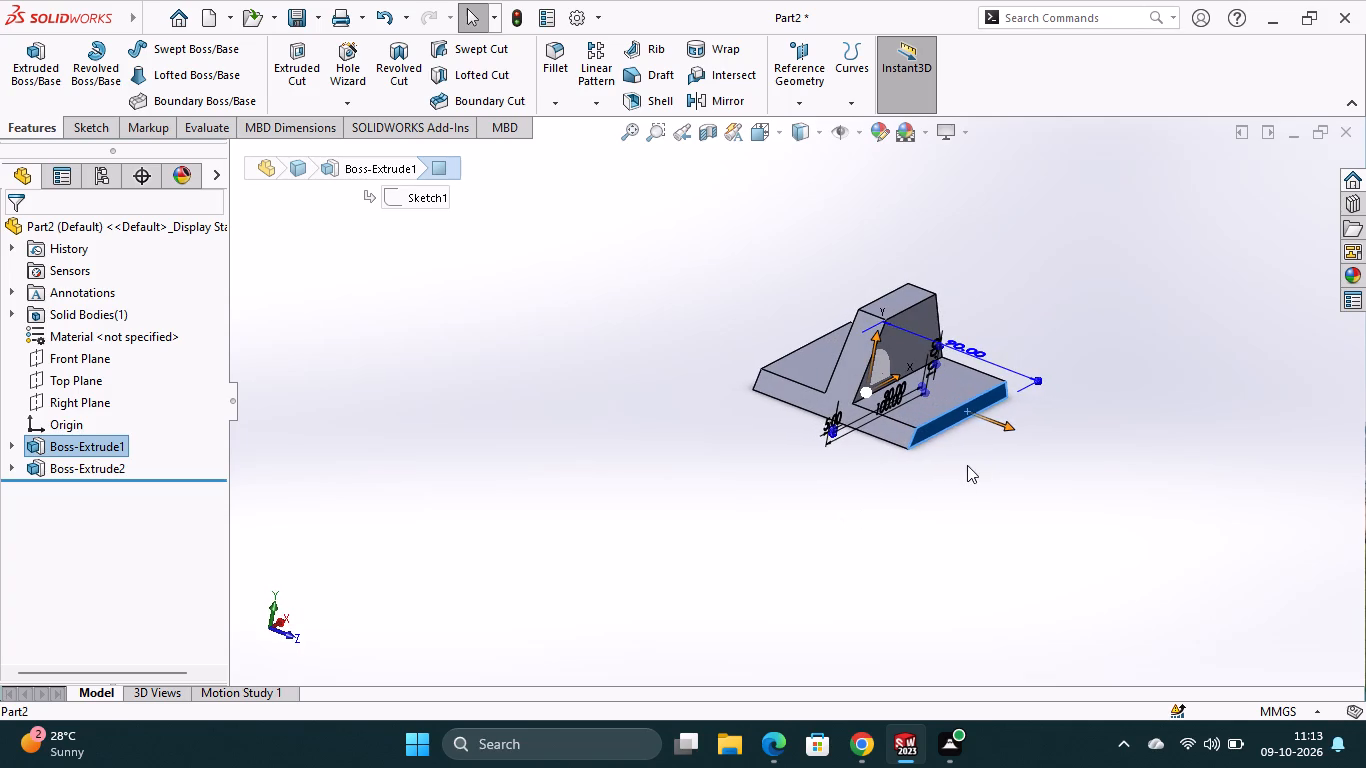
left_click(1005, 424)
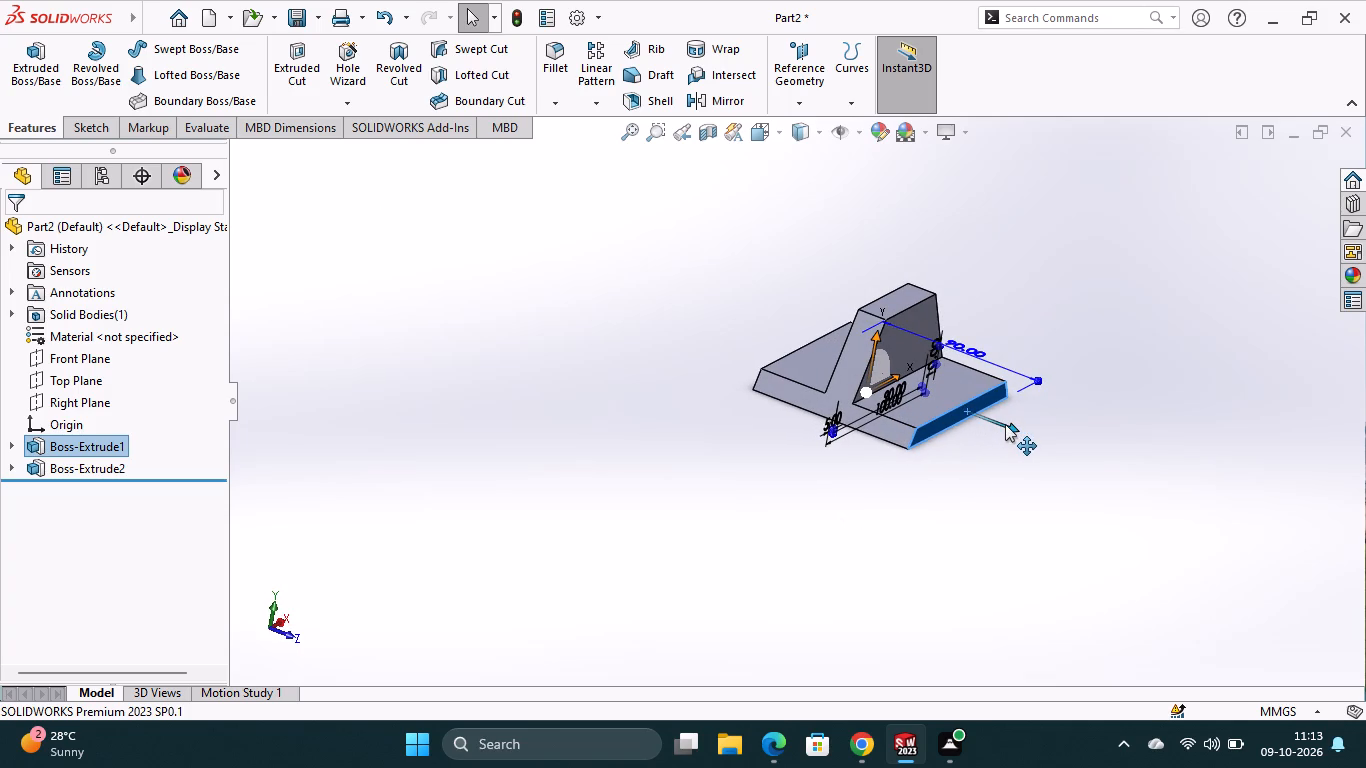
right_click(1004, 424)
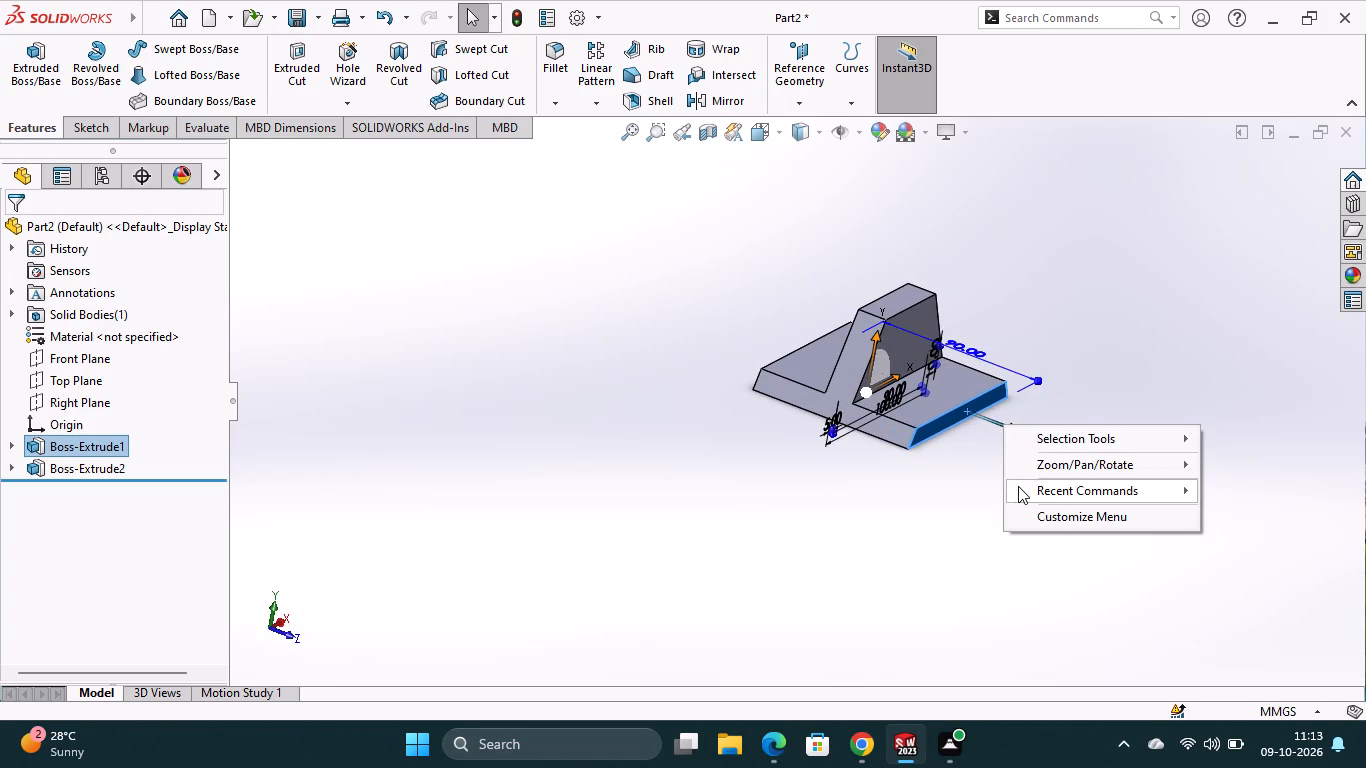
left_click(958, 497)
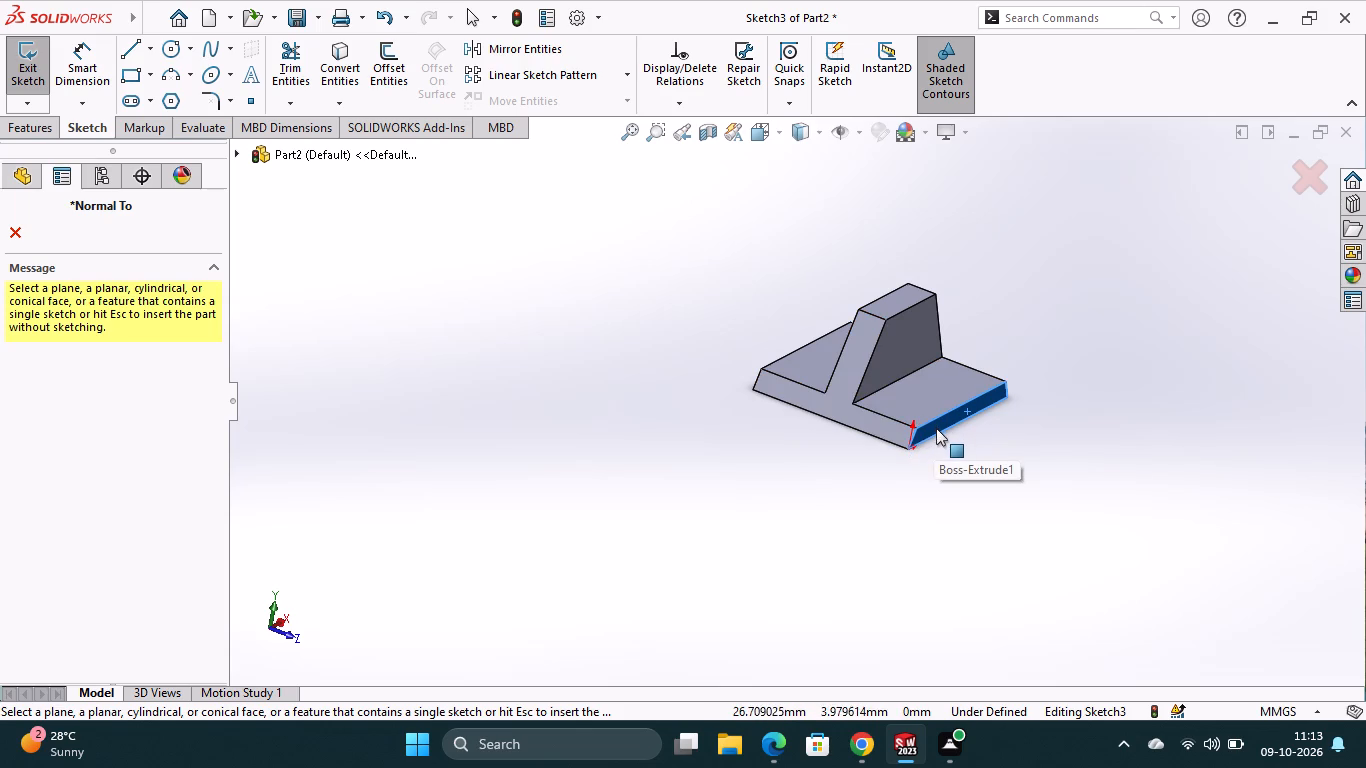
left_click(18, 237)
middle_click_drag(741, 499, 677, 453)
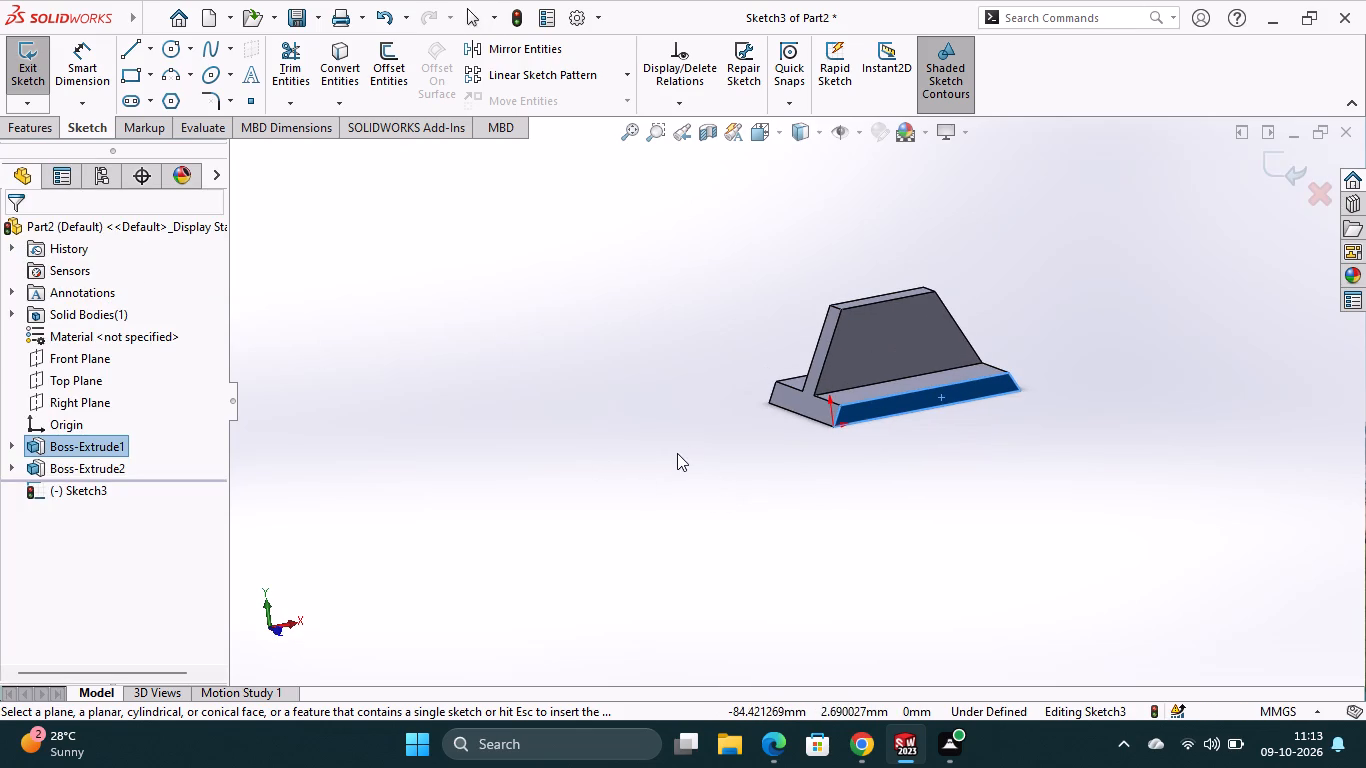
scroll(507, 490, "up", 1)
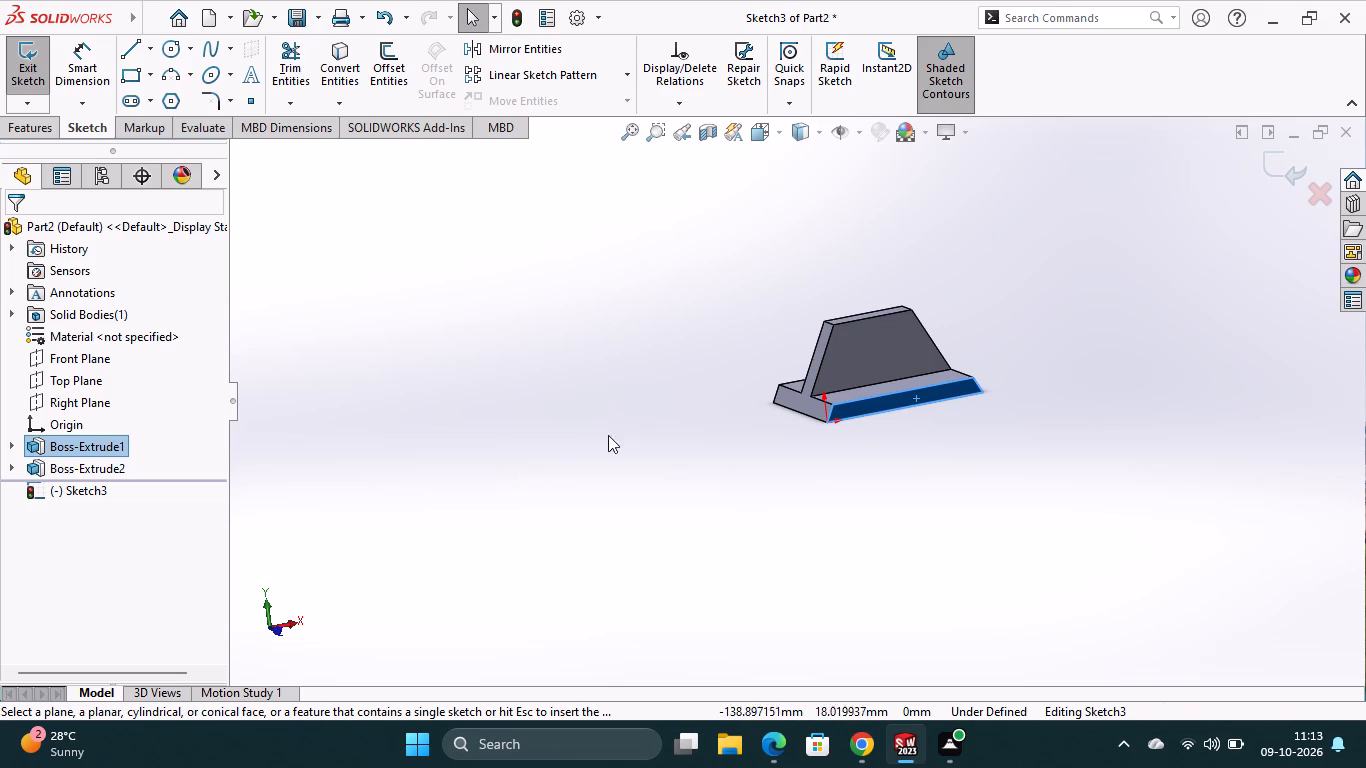
Undo the new face sketch, the upper extrusion and its sketch, and the base extrusion, back into the base sketch's dimensioning.
key("ctrl+z")
key("ctrl+z")
key("ctrl+z")
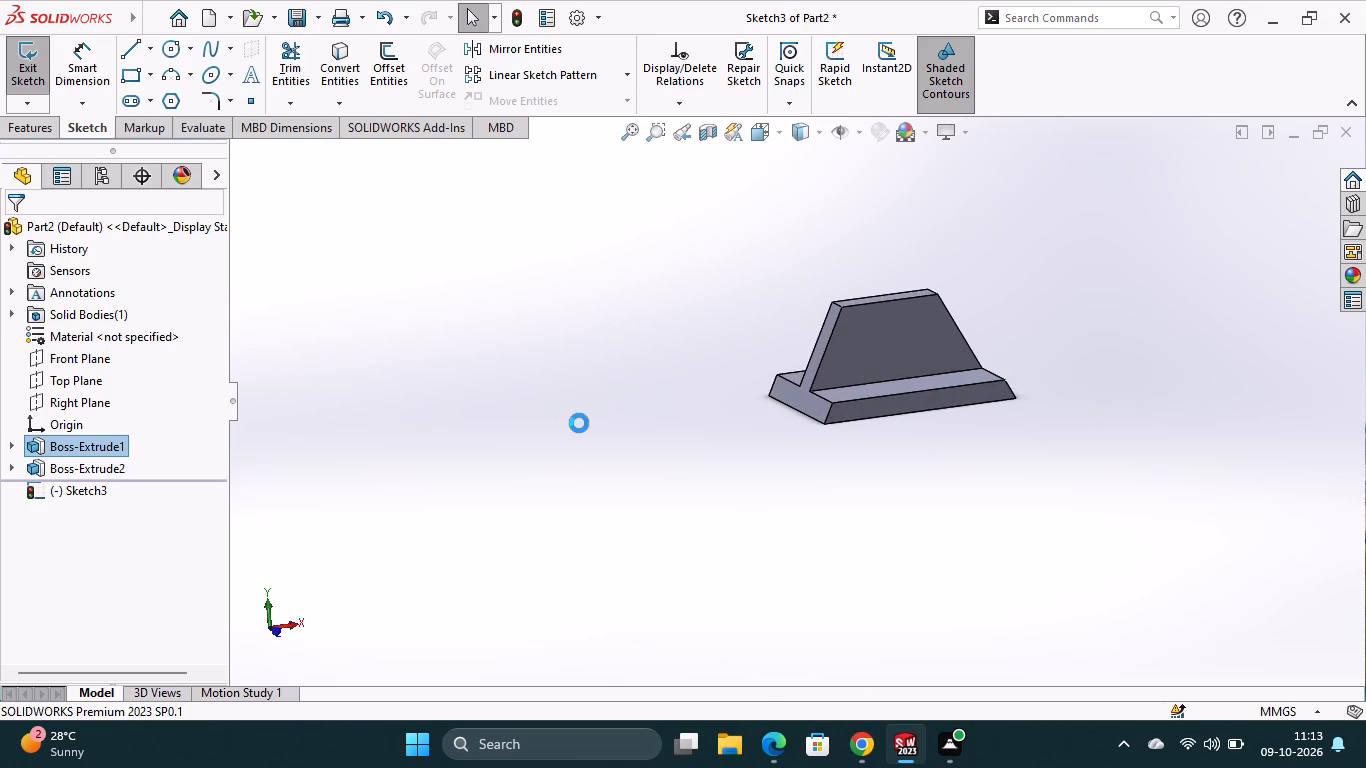
key("ctrl+z")
key("ctrl+z")
key("ctrl+z")
key("ctrl+z")
key("ctrl+z")
key("ctrl+z")
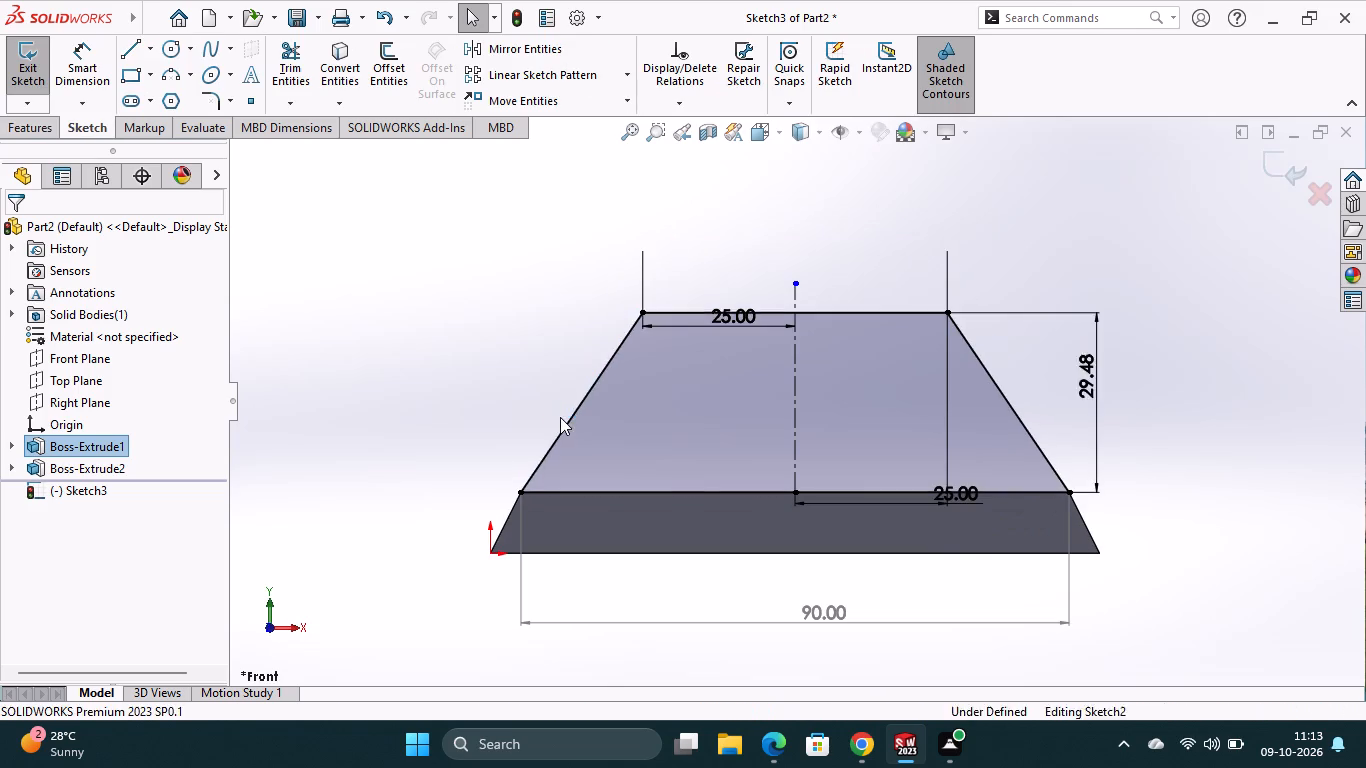
key("ctrl+z")
key("ctrl+z")
key("ctrl+z")
key("ctrl+z")
key("ctrl+z")
key("ctrl+z")
key("ctrl+z")
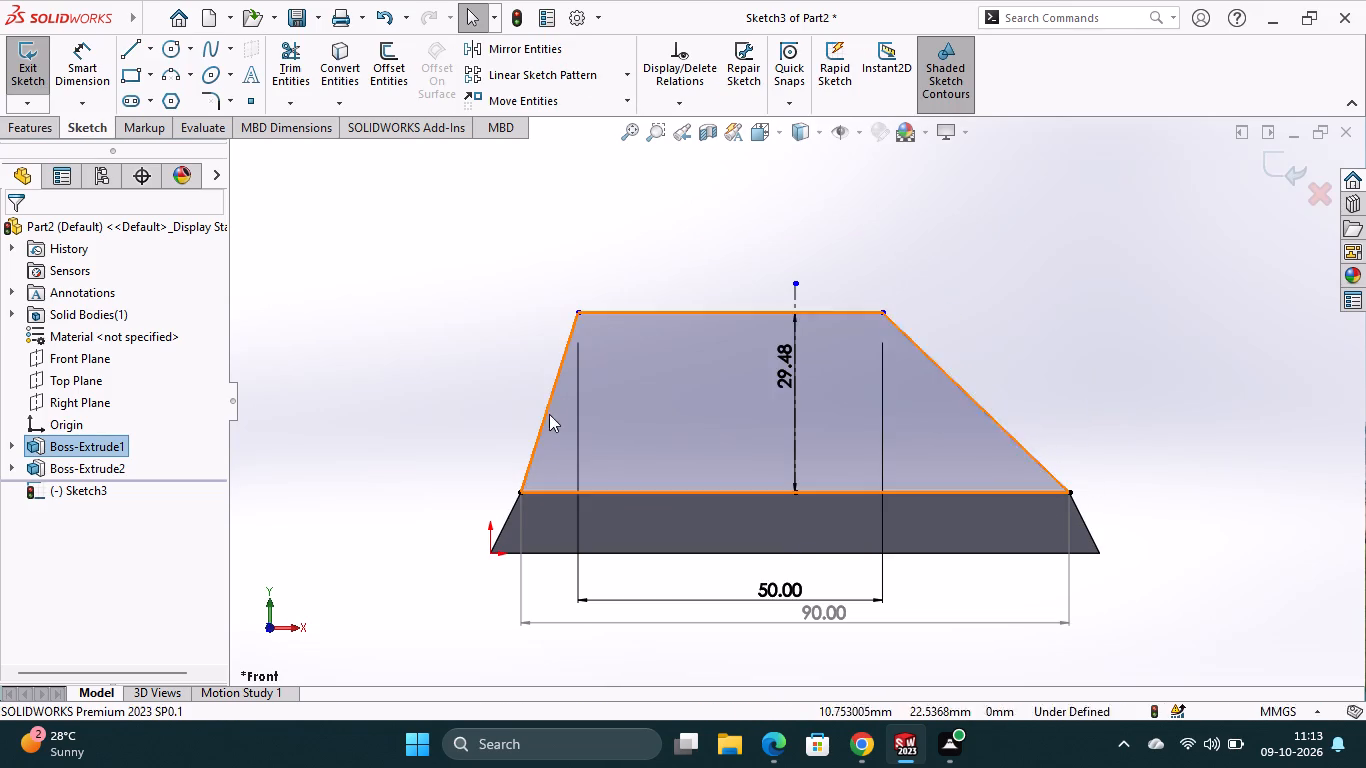
key("ctrl+z")
key("ctrl+z")
key("ctrl+z")
key("ctrl+z")
key("ctrl+z")
key("ctrl+z")
key("ctrl+z")
key("ctrl+z")
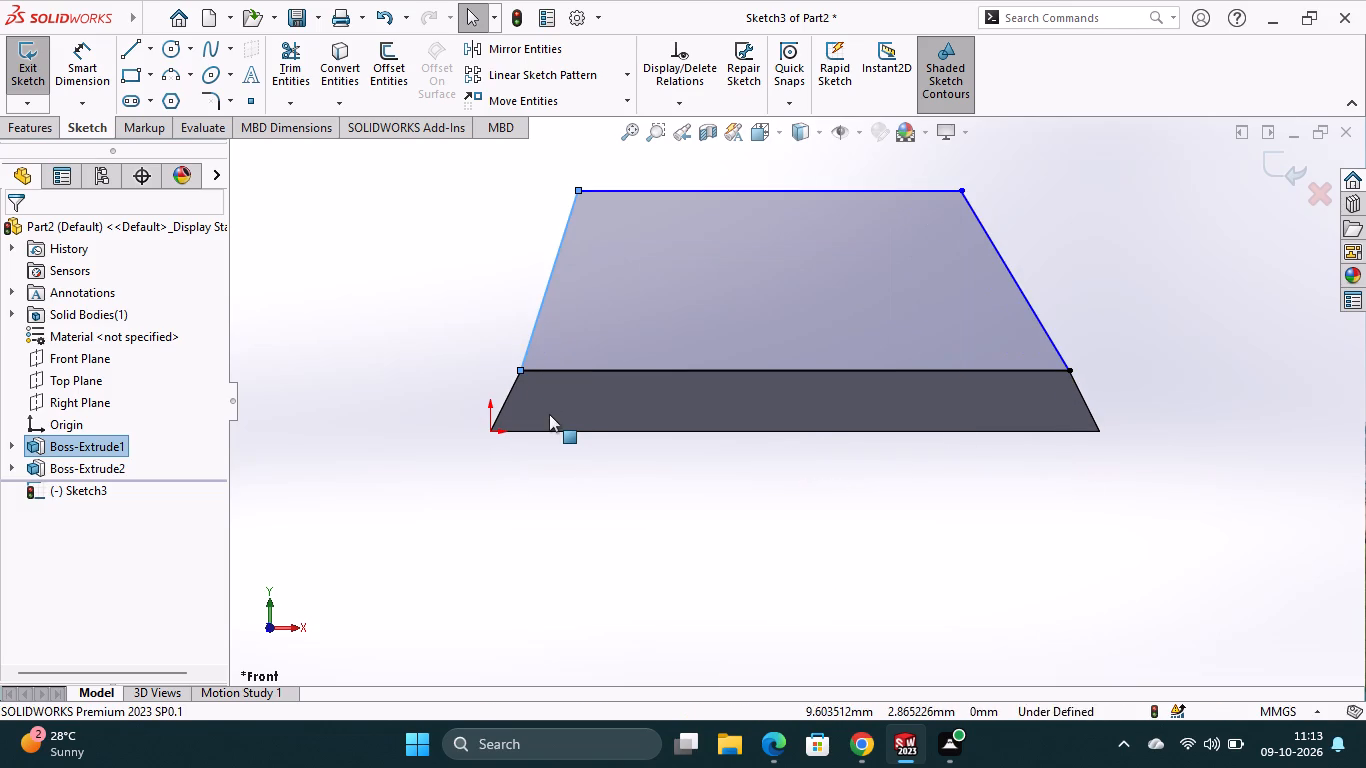
key("ctrl+z")
key("ctrl+z")
key("ctrl+z")
key("ctrl+z")
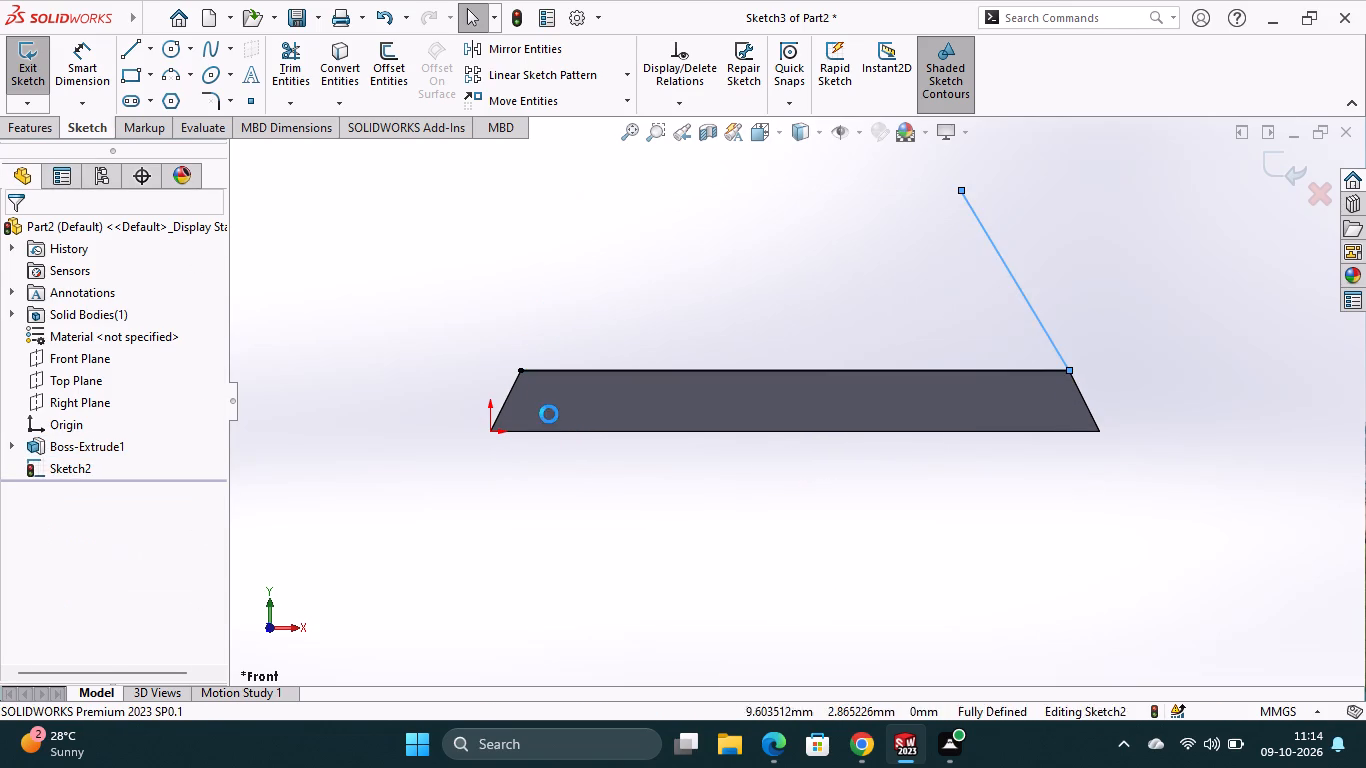
key("ctrl+z")
key("ctrl+z")
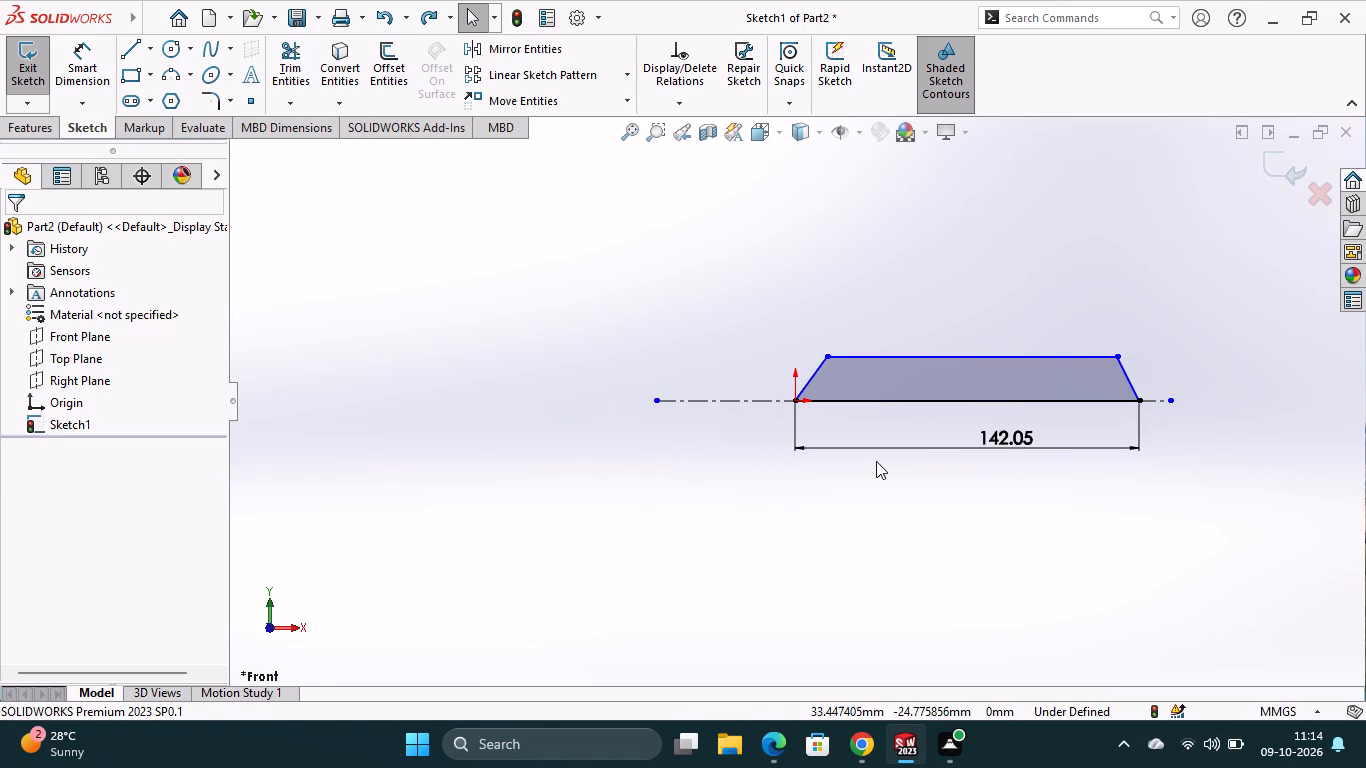
Redo the base sketch's dimensions up to 100, 90, 5 and 10 mm and exit the sketch.
key("ctrl+y")
key("ctrl+y")
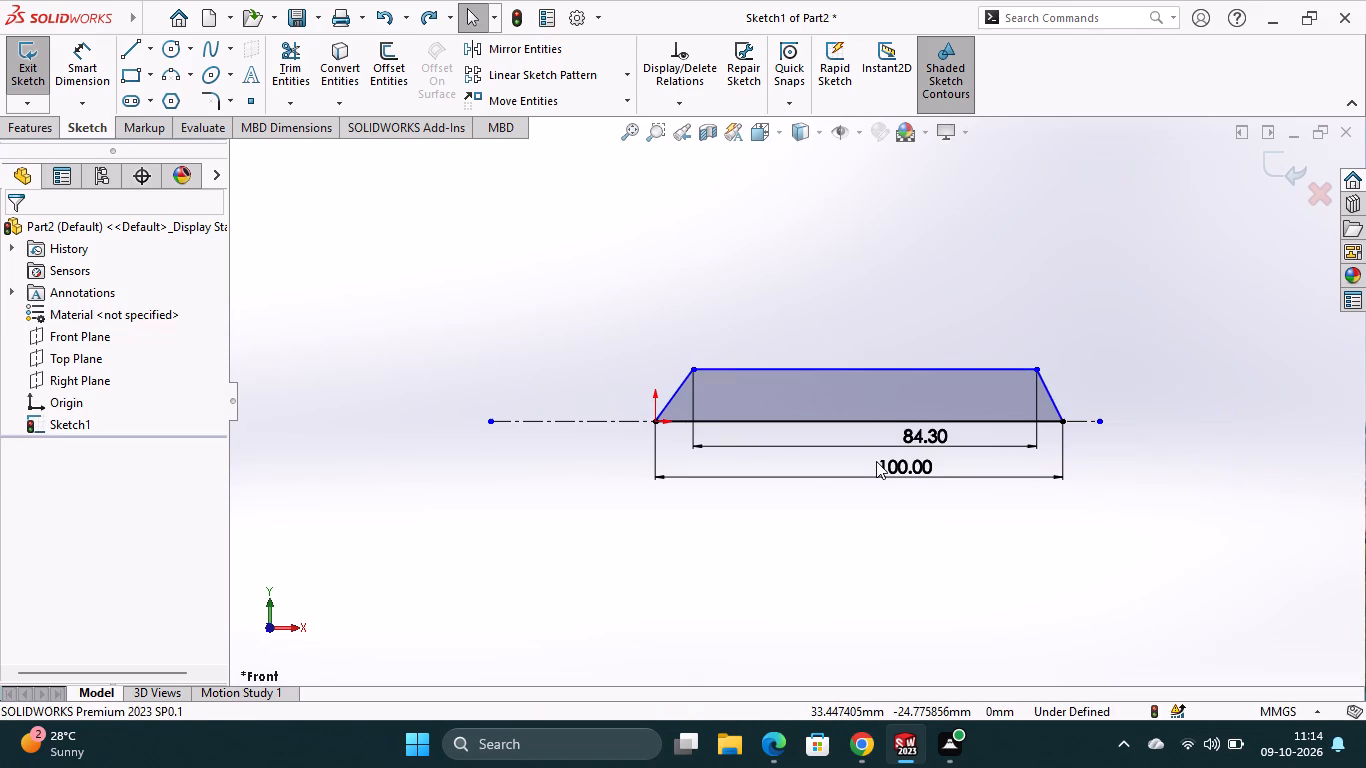
key("ctrl+y")
key("ctrl+y")
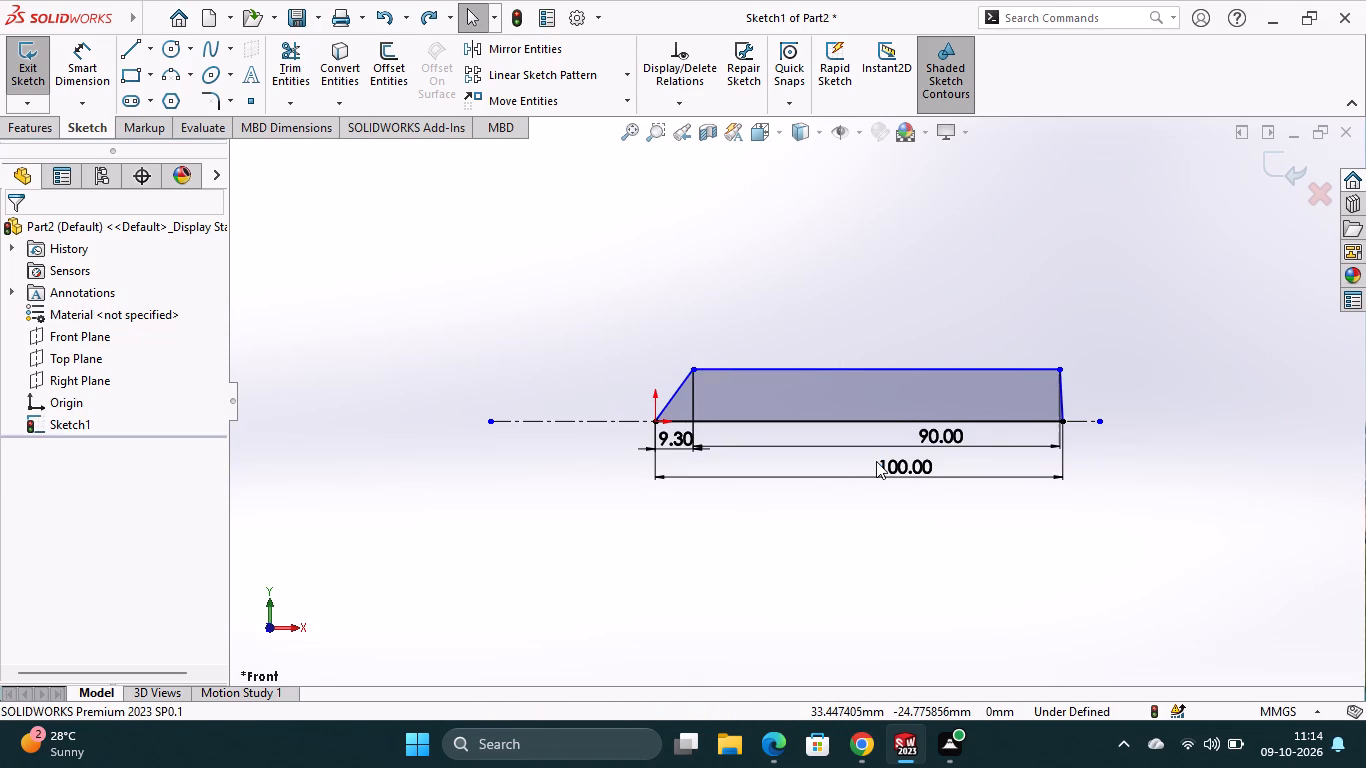
key("ctrl+y")
key("ctrl+y")
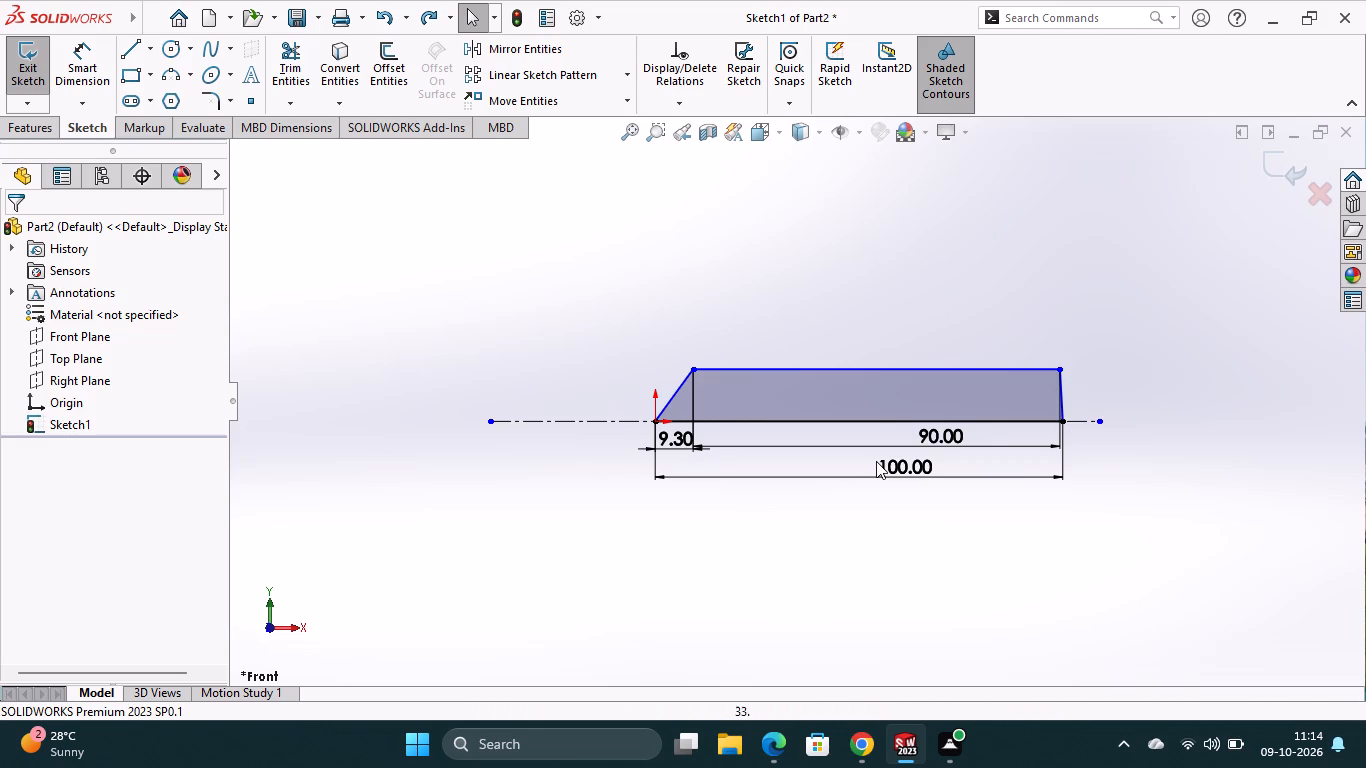
key("ctrl+y")
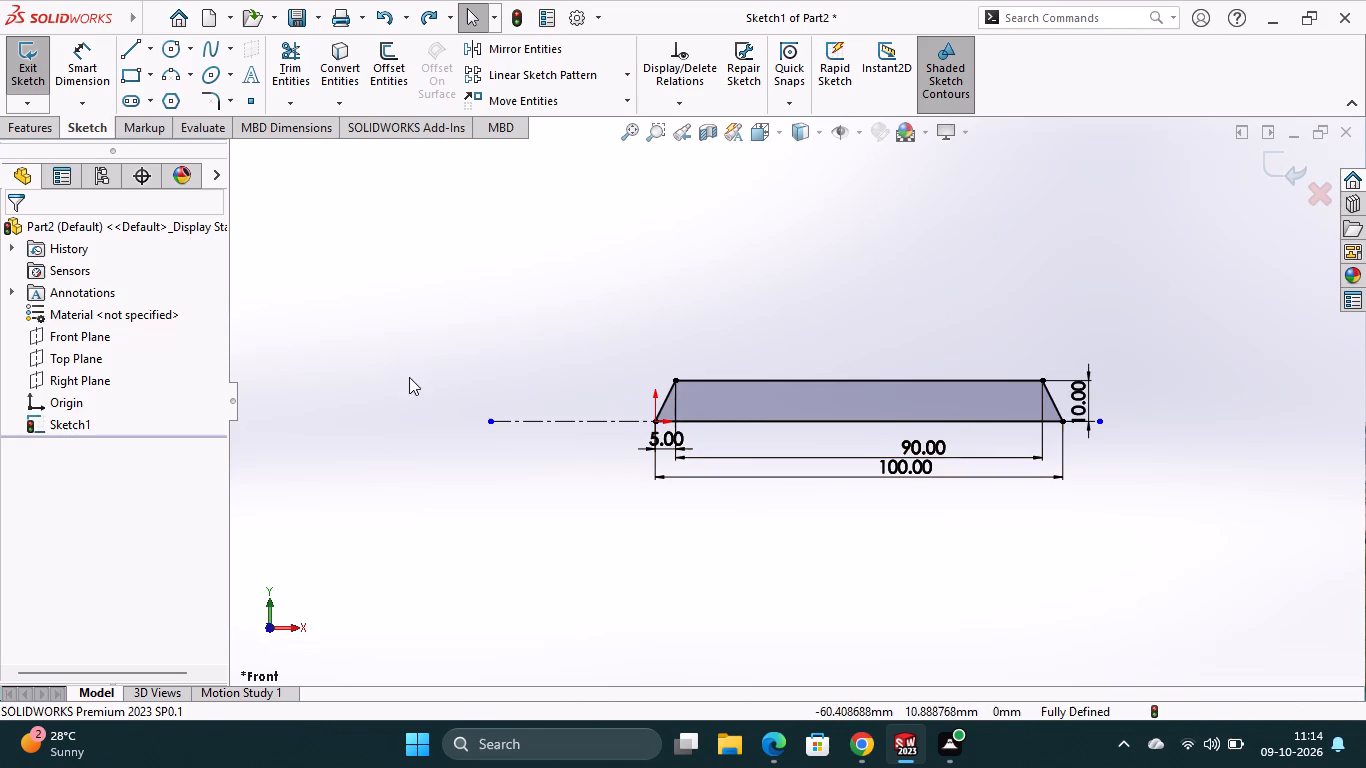
left_click(28, 75)
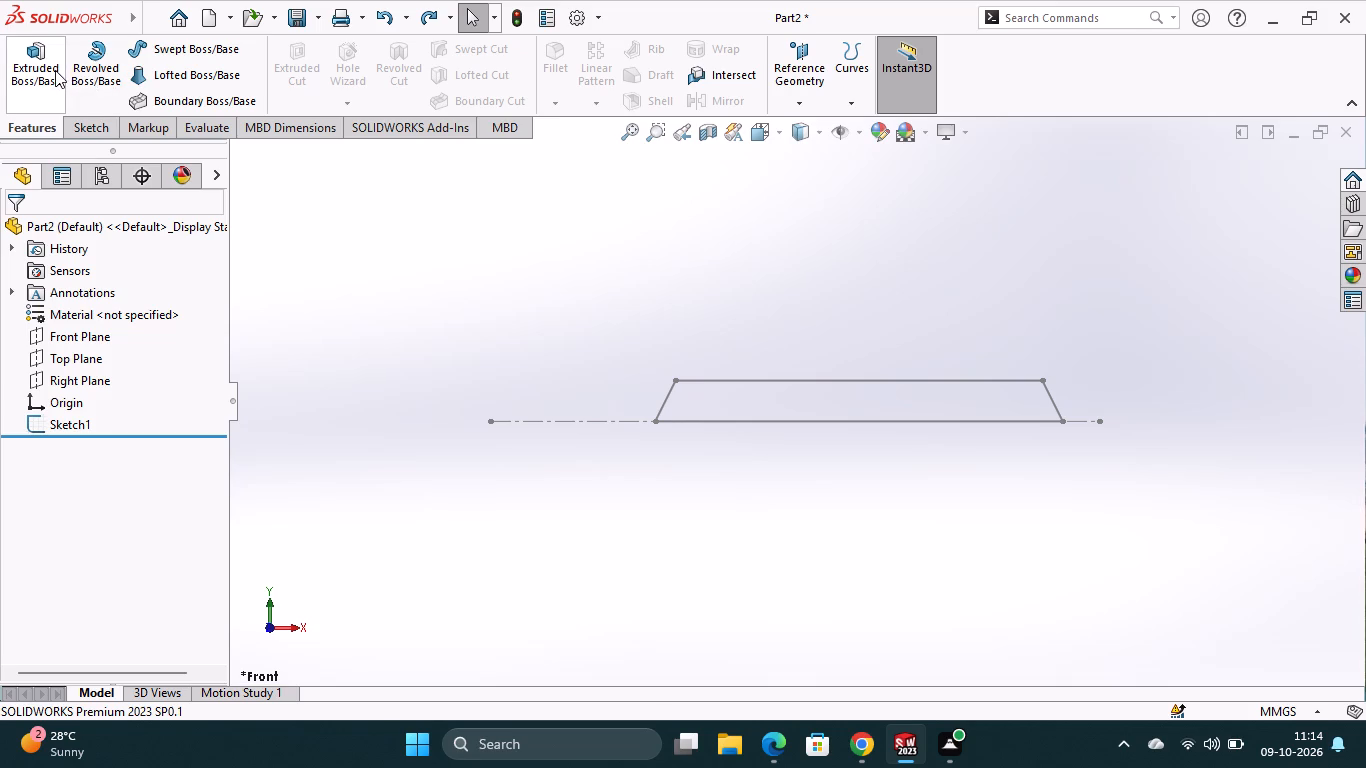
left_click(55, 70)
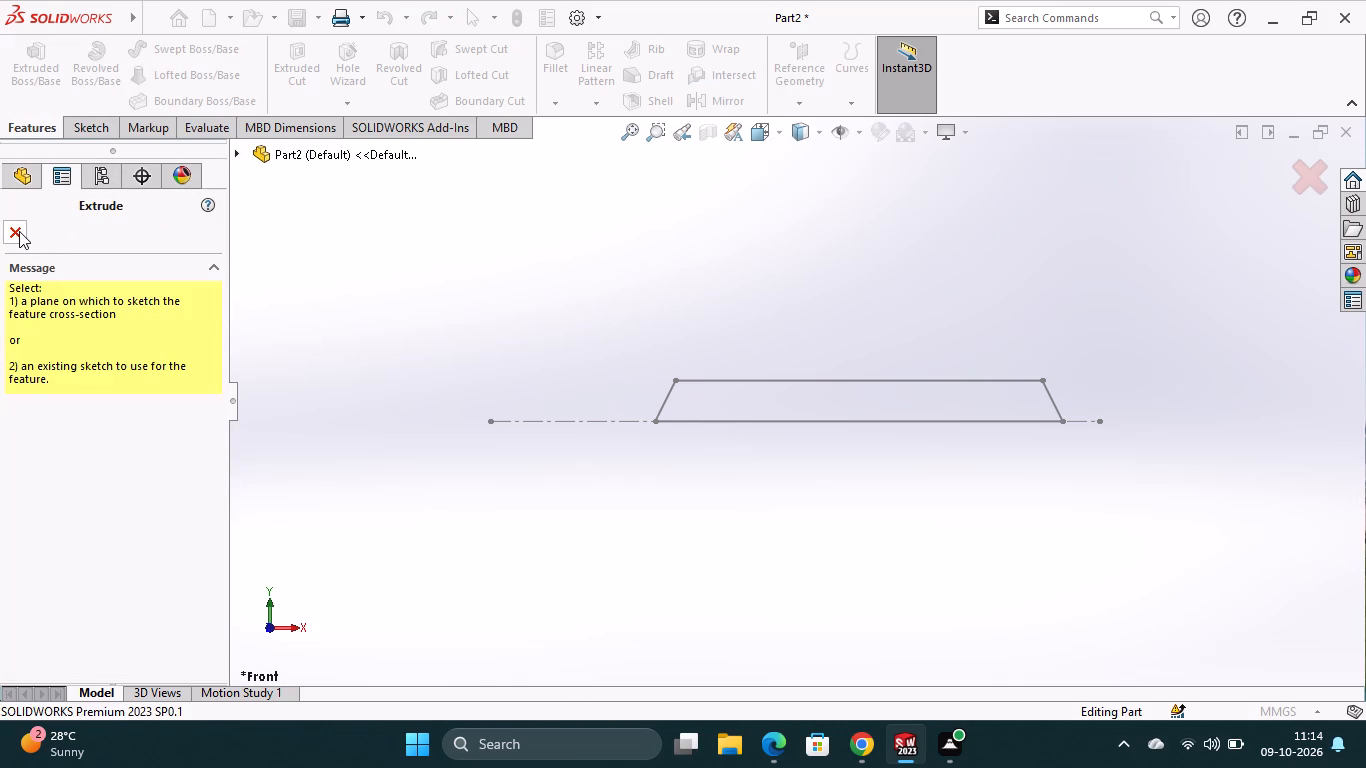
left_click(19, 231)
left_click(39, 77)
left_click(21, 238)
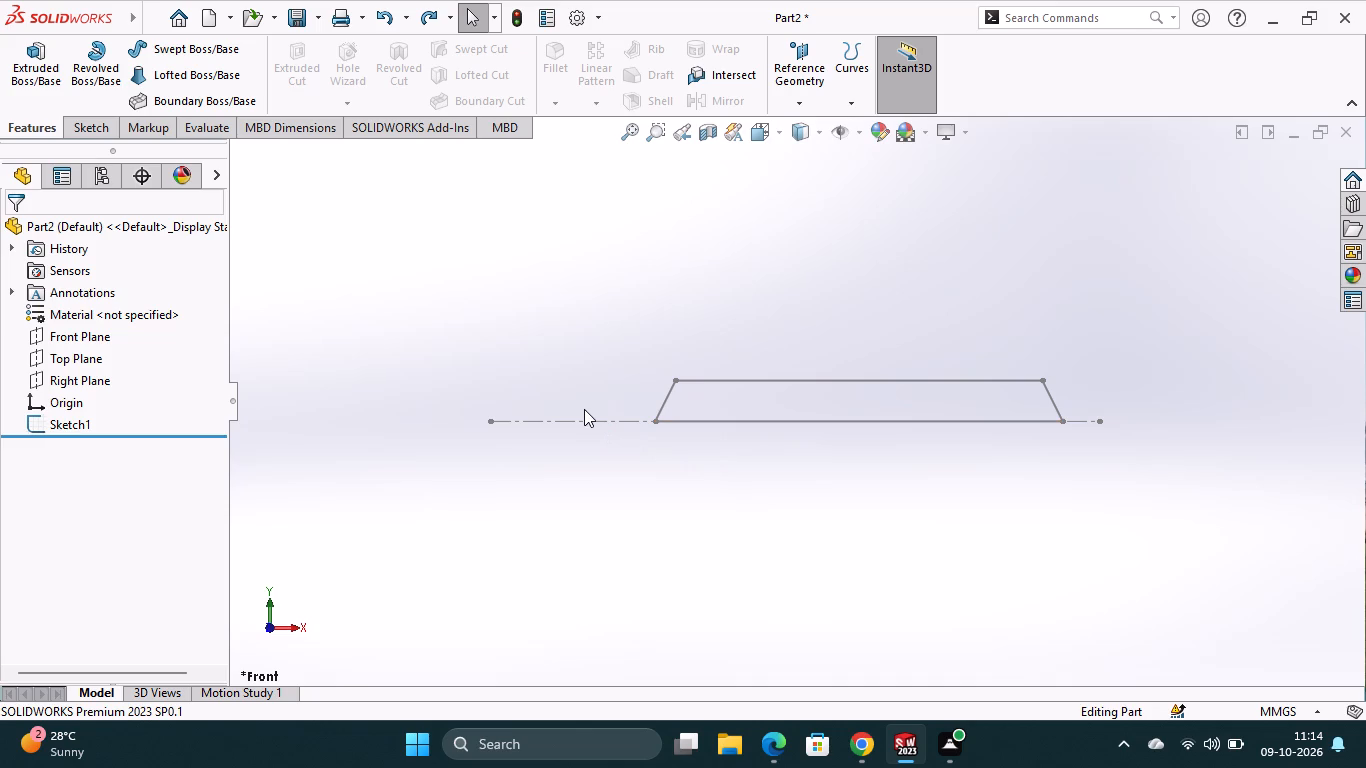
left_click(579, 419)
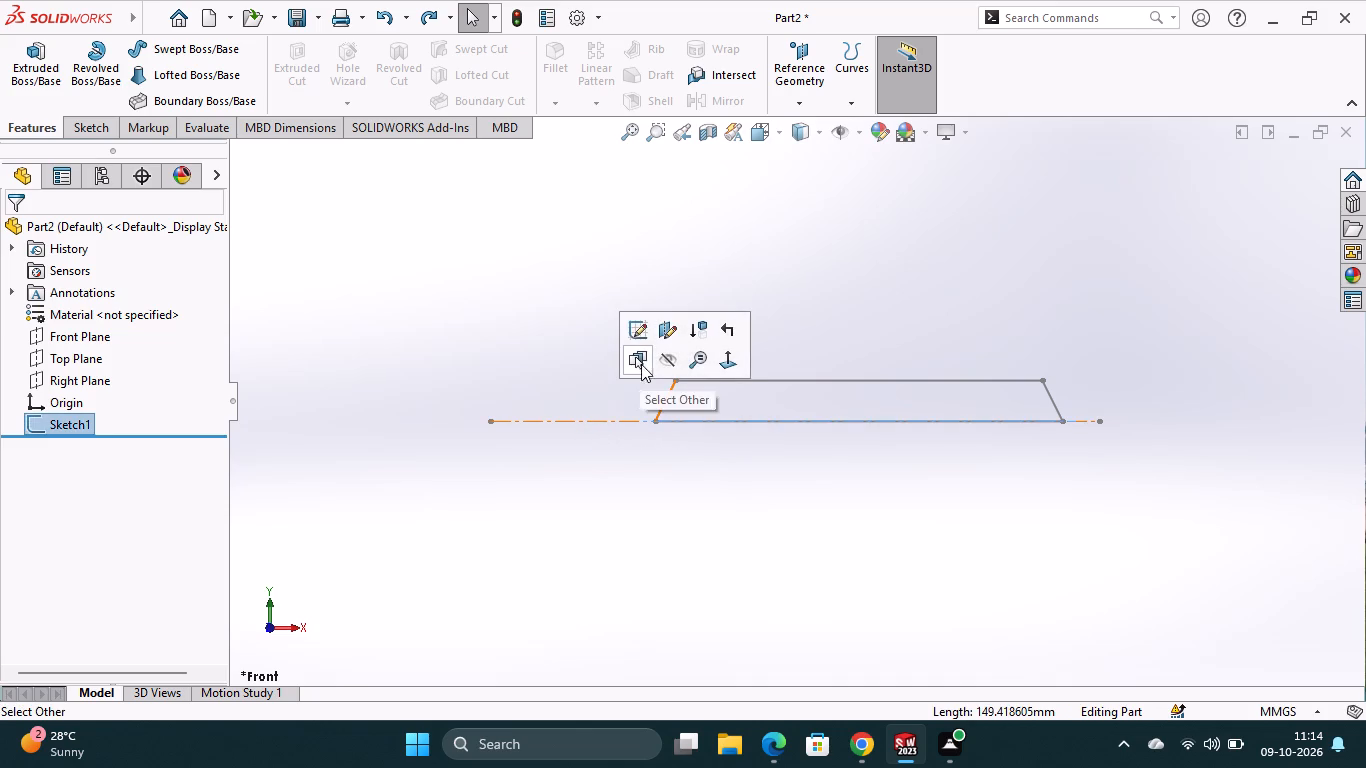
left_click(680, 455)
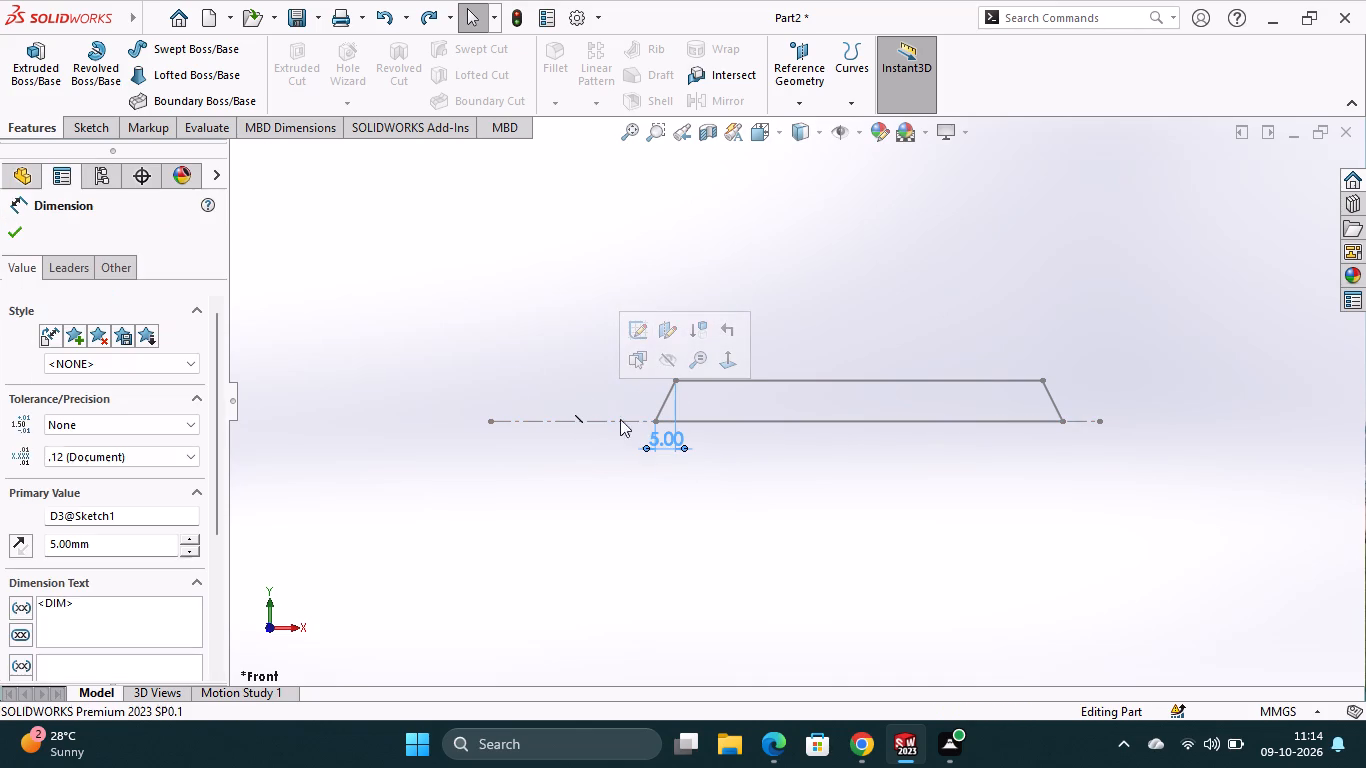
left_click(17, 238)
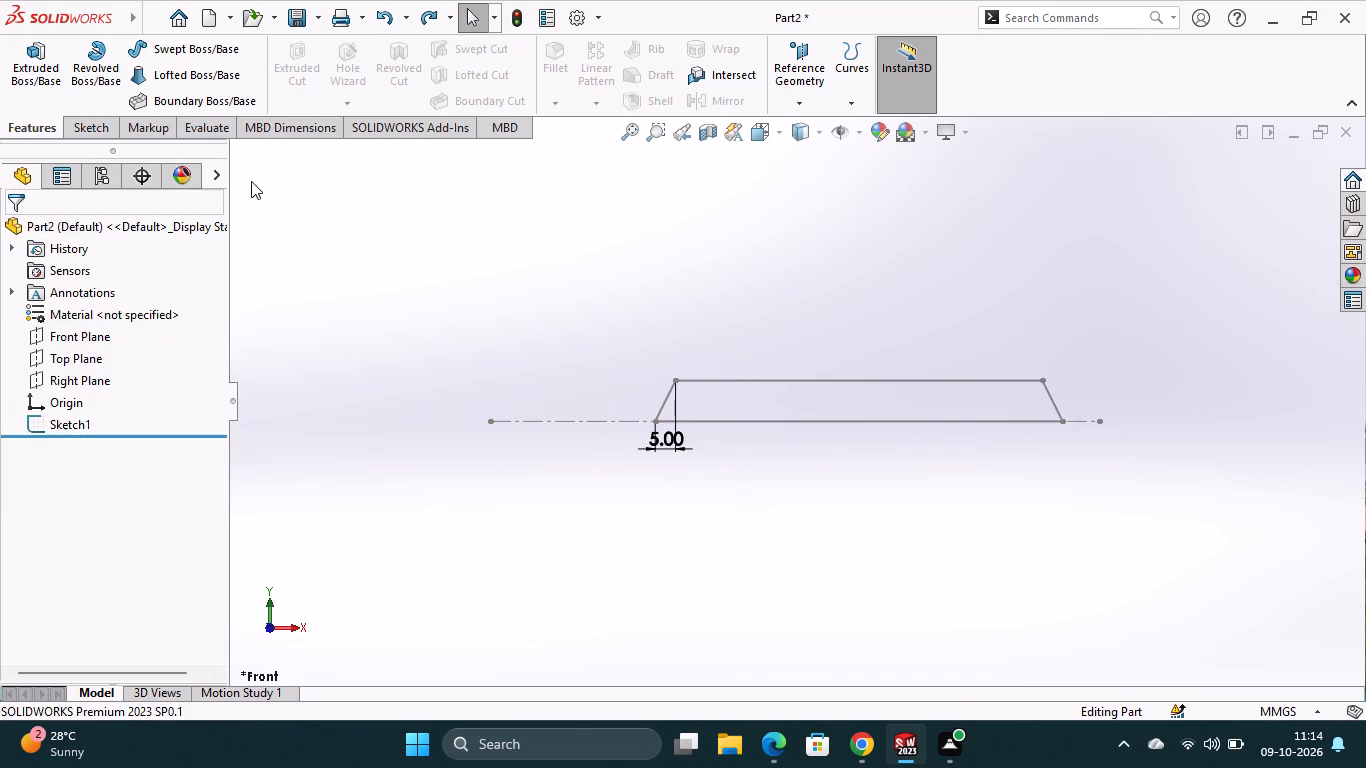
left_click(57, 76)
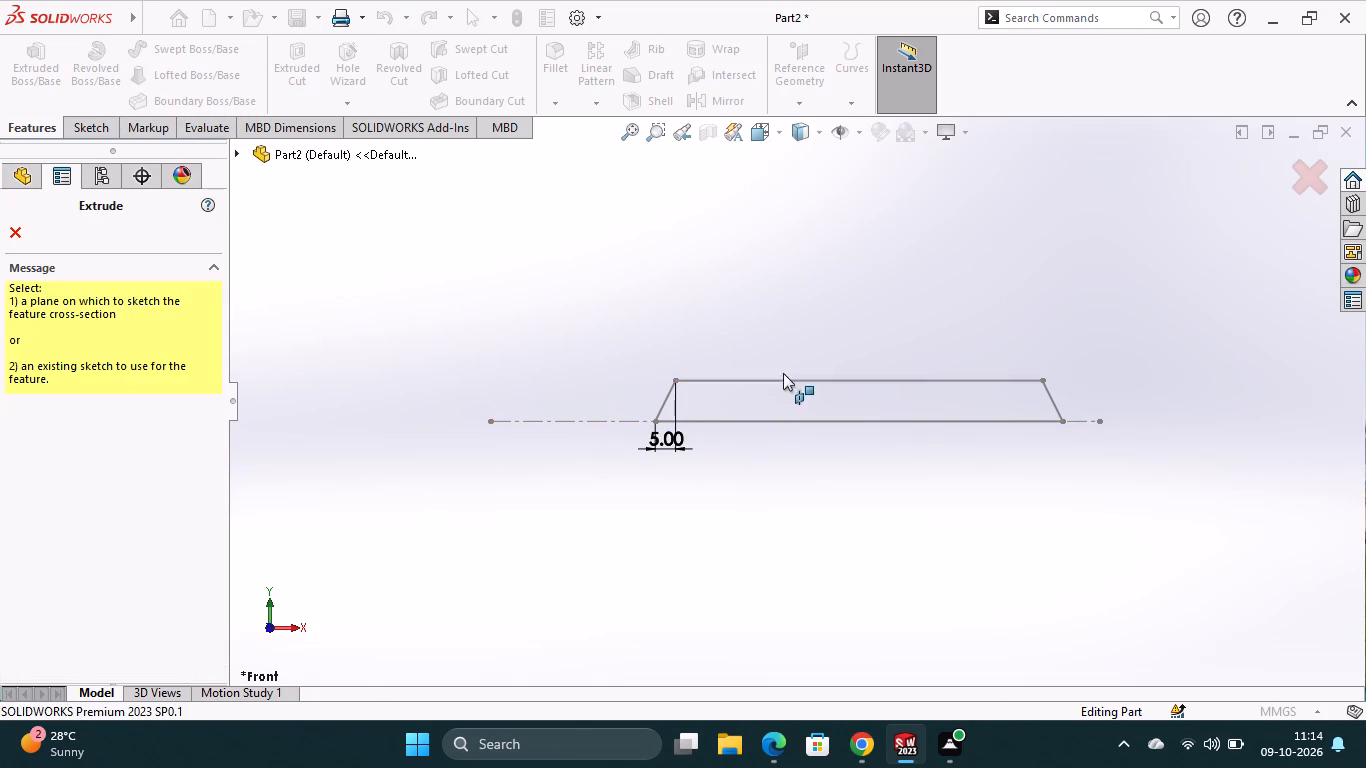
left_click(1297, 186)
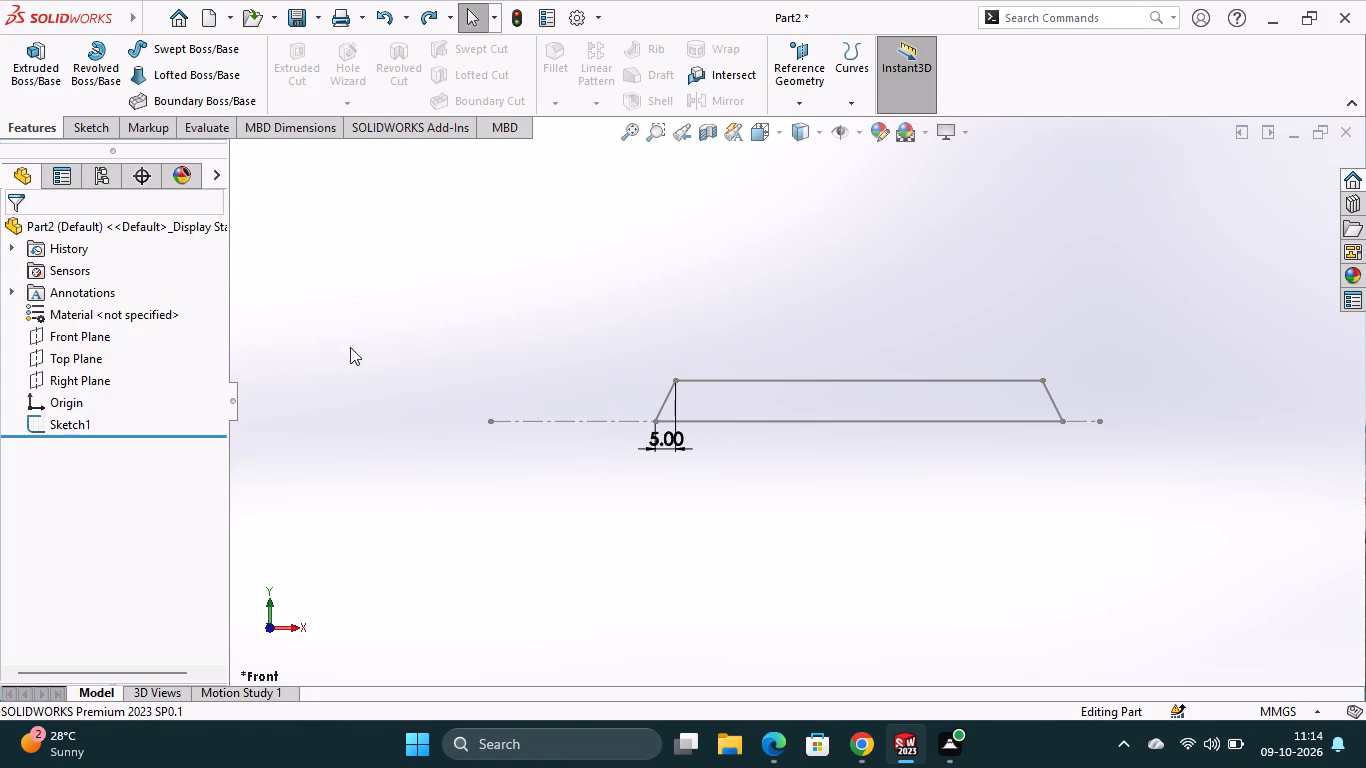
Delete the existing trapezoidal base sketch from the part.
right_click(85, 426)
left_click(153, 484)
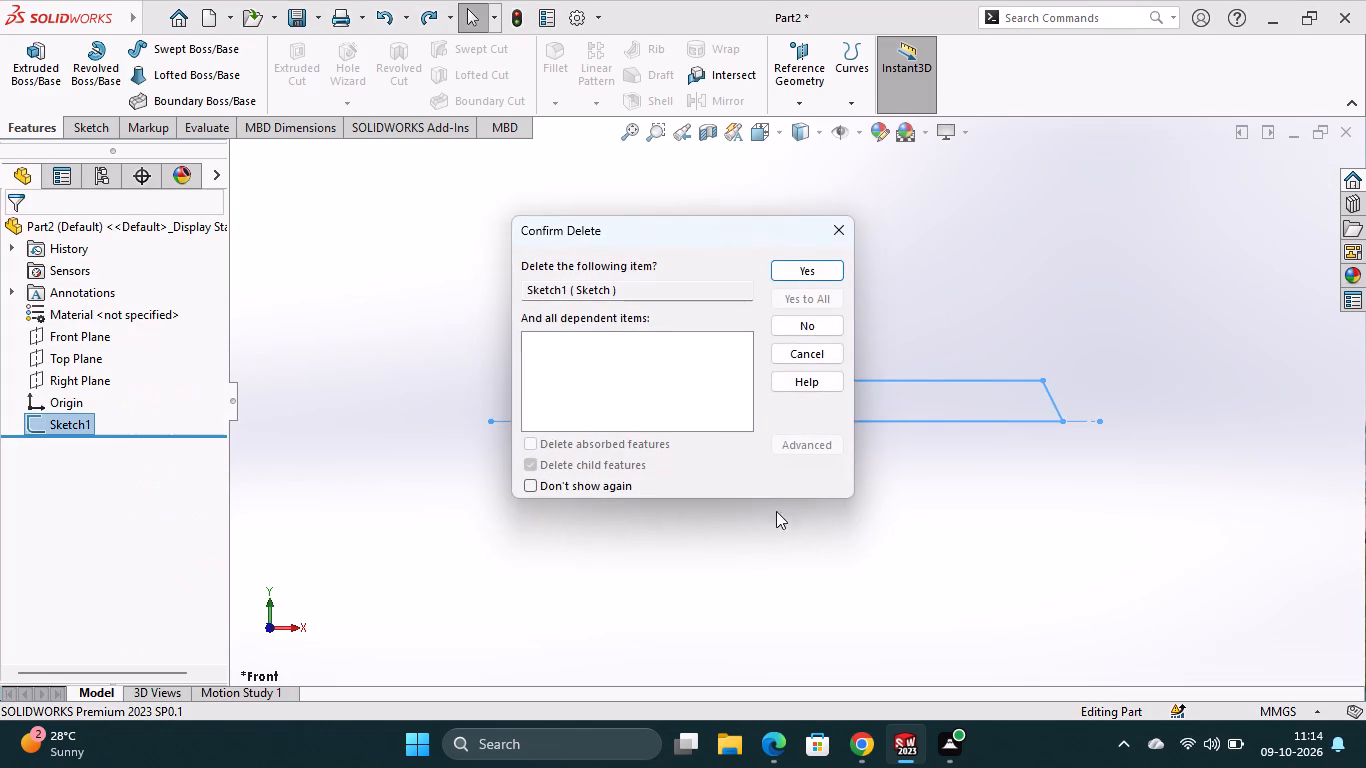
left_click(792, 263)
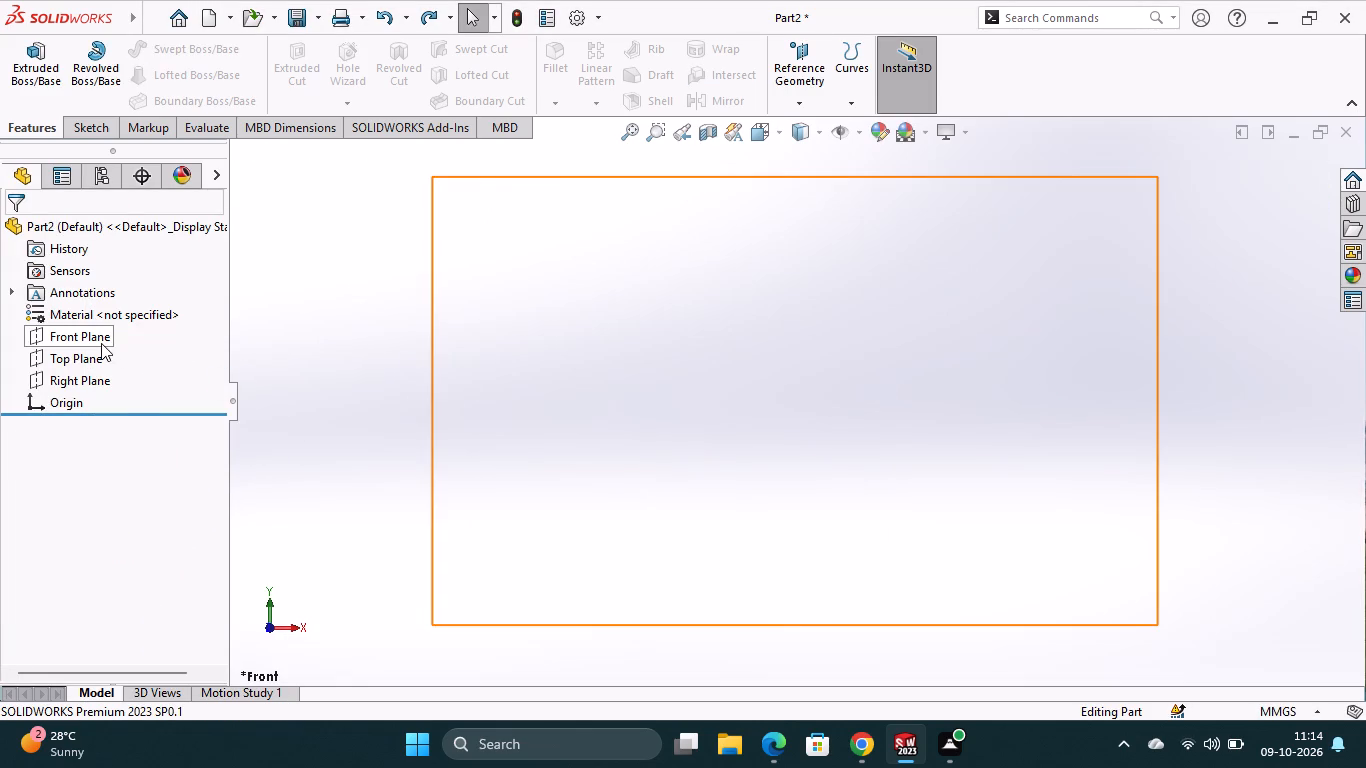
Start a sketch on the Front Plane and draw a horizontal centerline about 140 mm long from the origin.
left_click(101, 343)
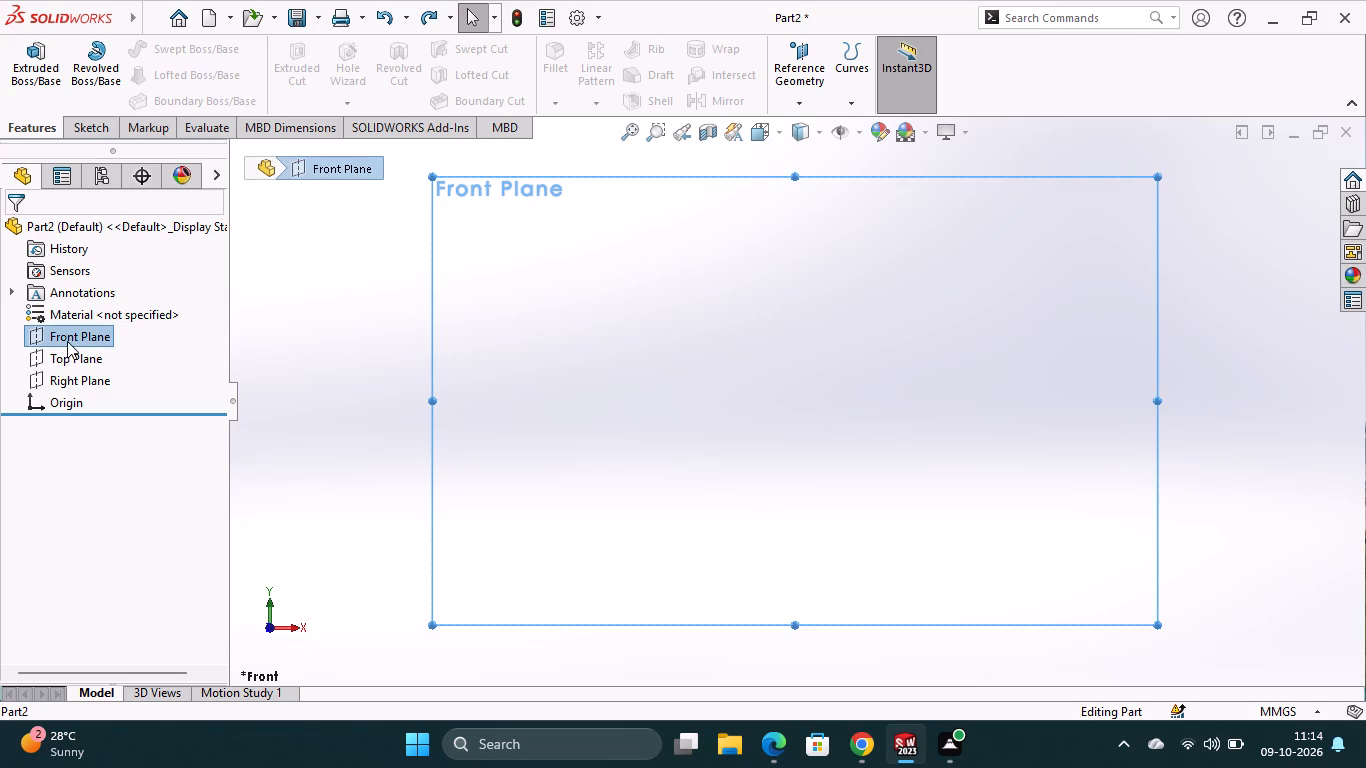
right_click(67, 341)
left_click(96, 307)
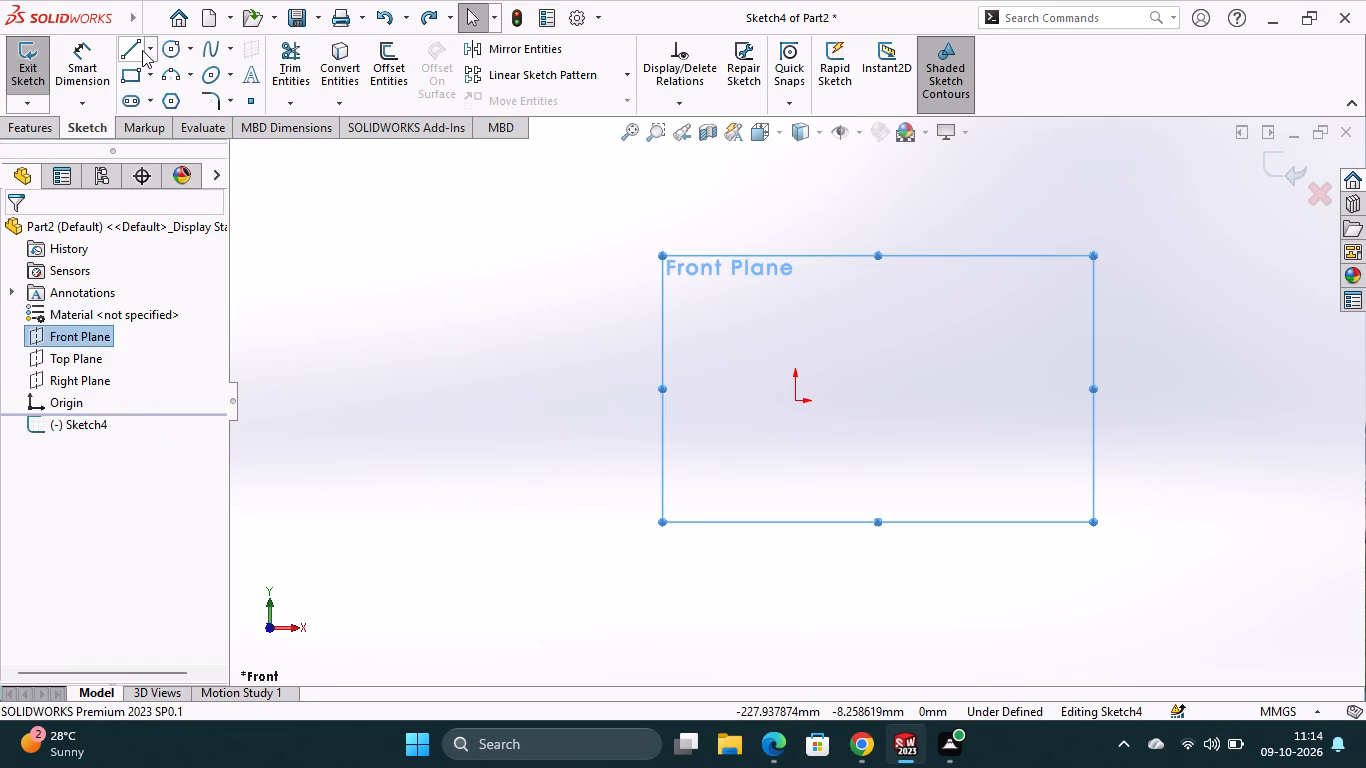
left_click(146, 54)
left_click(141, 98)
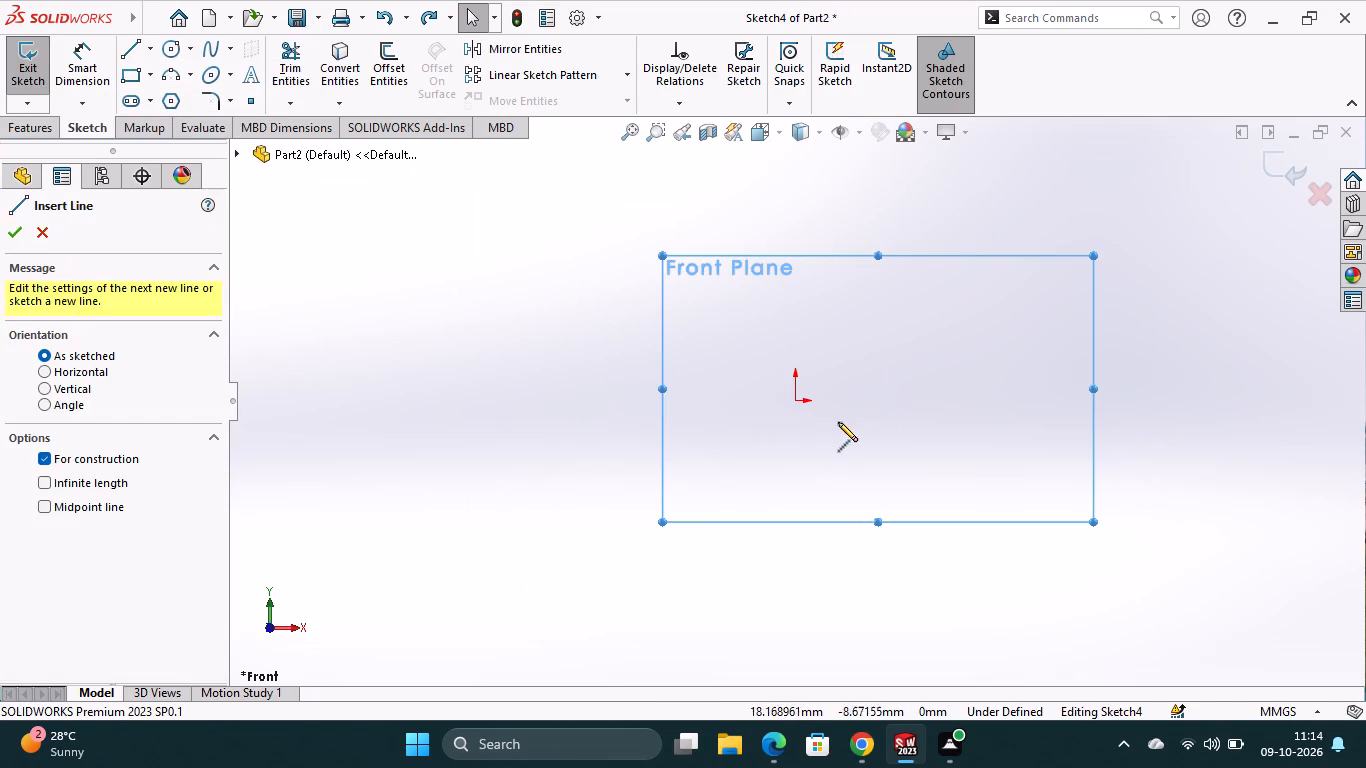
left_click(792, 400)
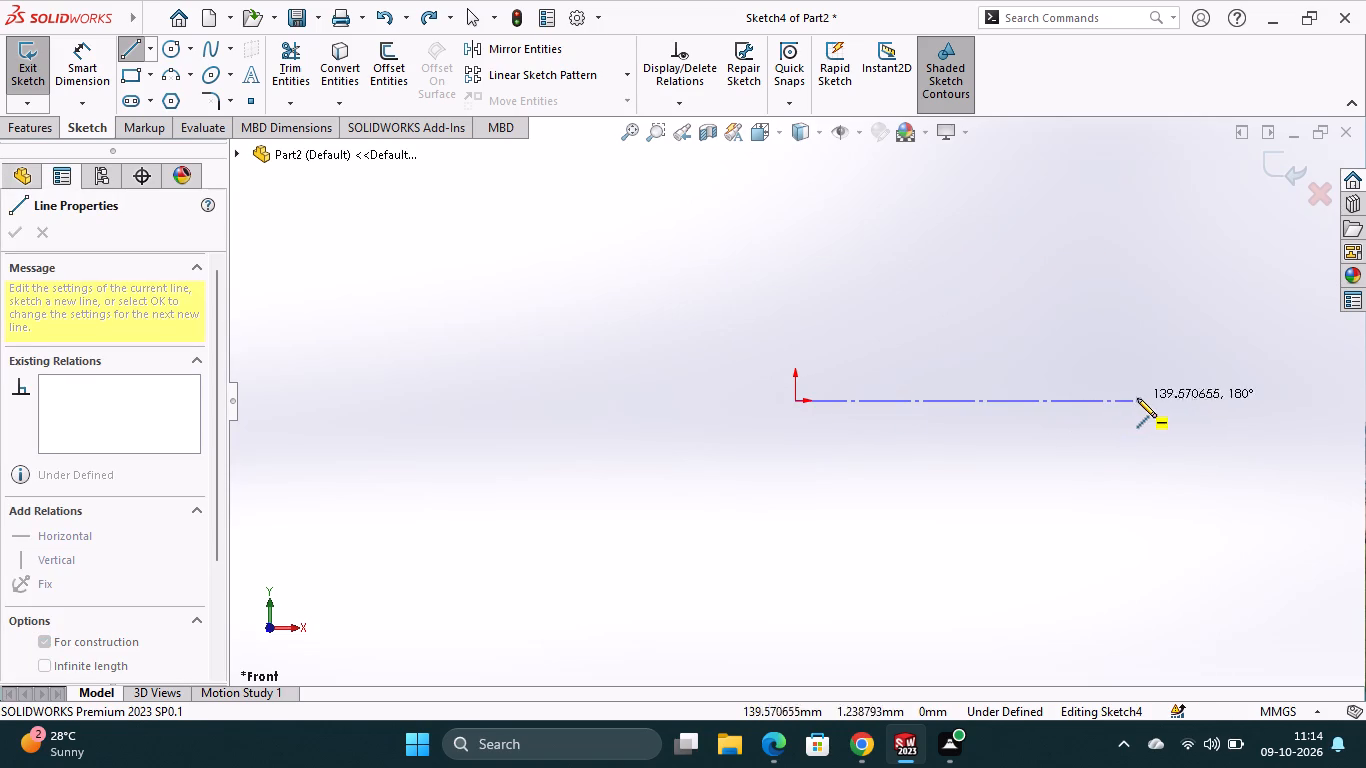
left_click(1137, 398)
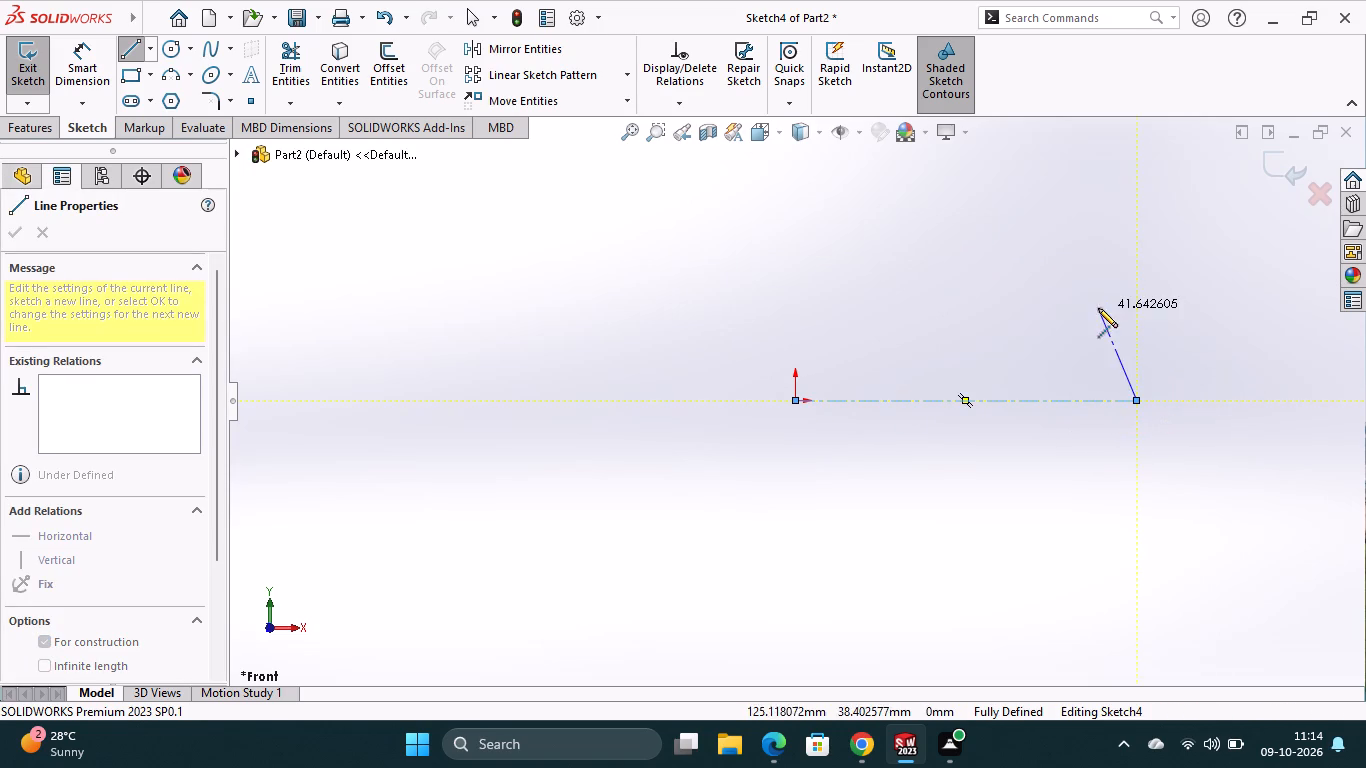
key("Escape")
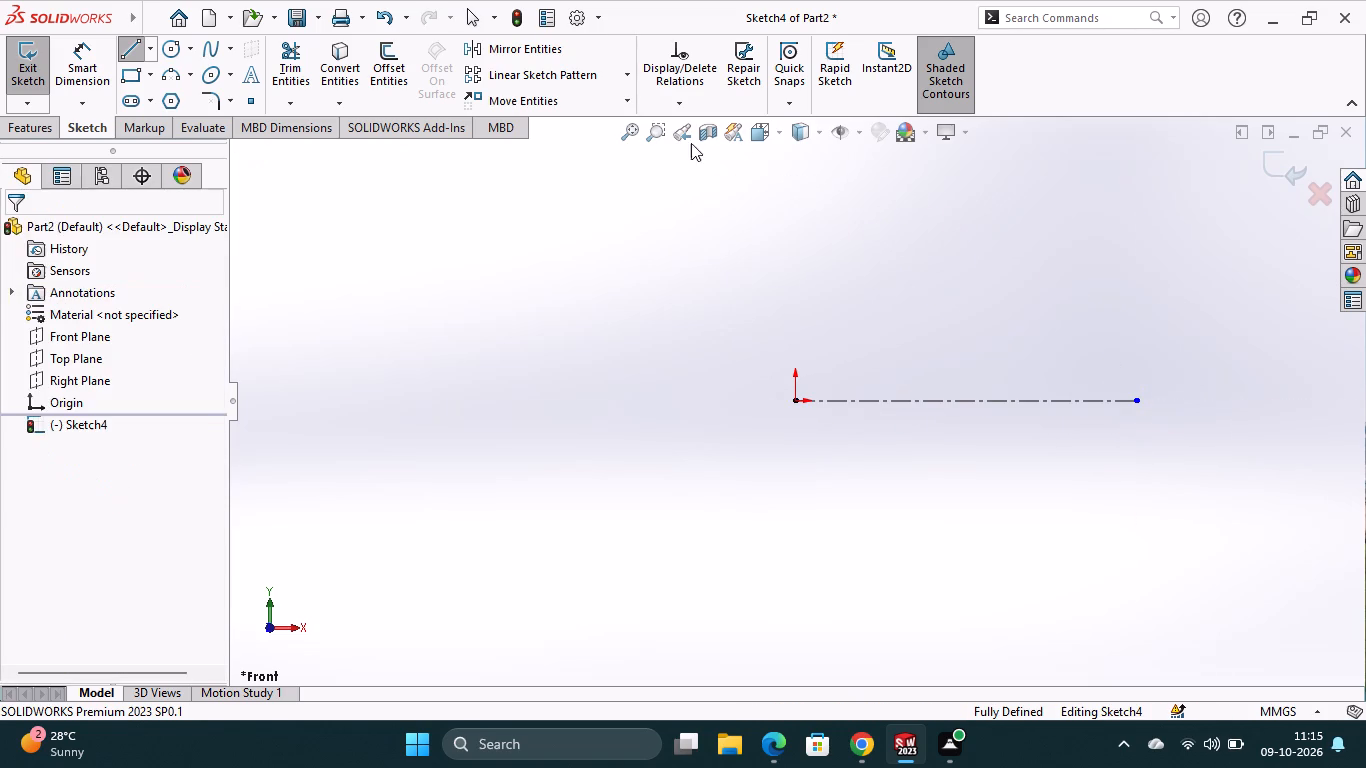
Draw a closed trapezoid above the centerline, with its base about 128 mm long starting at the origin and a shorter parallel upper edge.
left_click(130, 45)
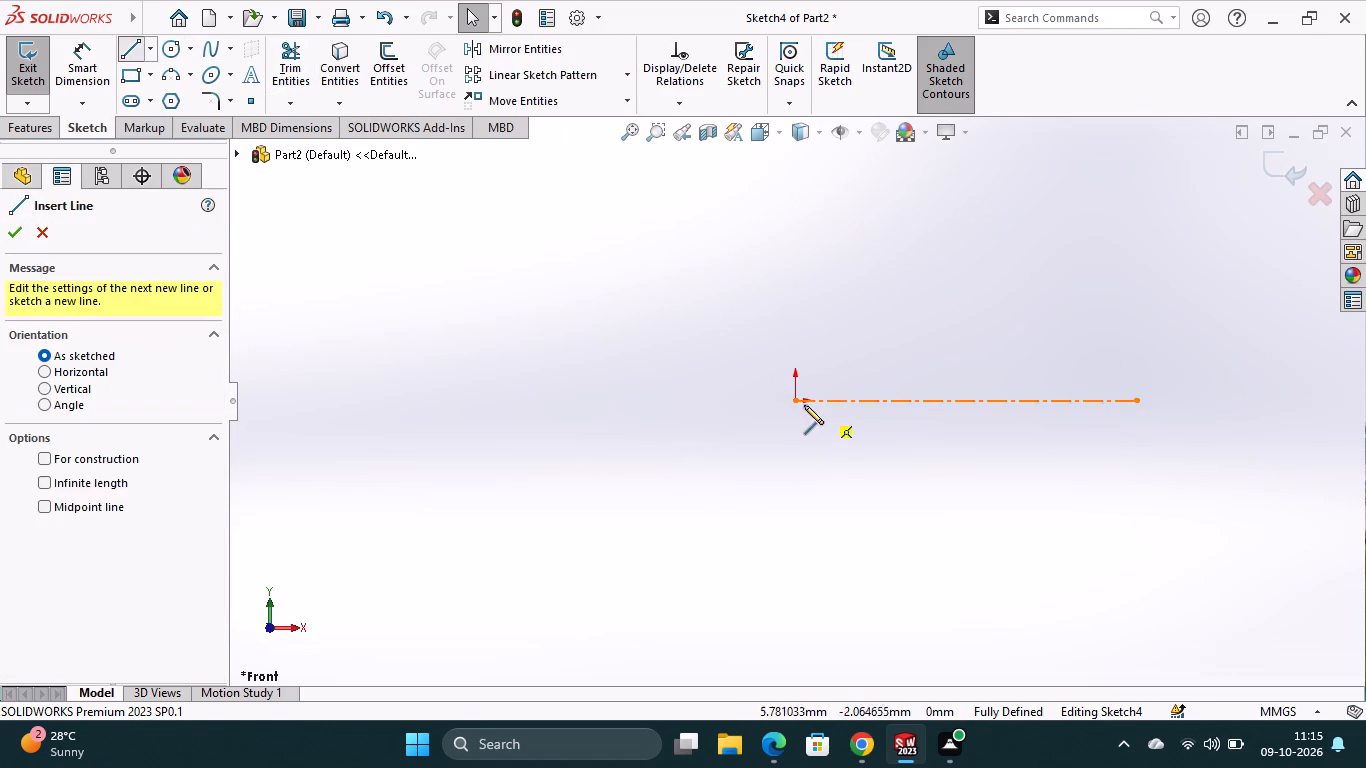
left_click(795, 402)
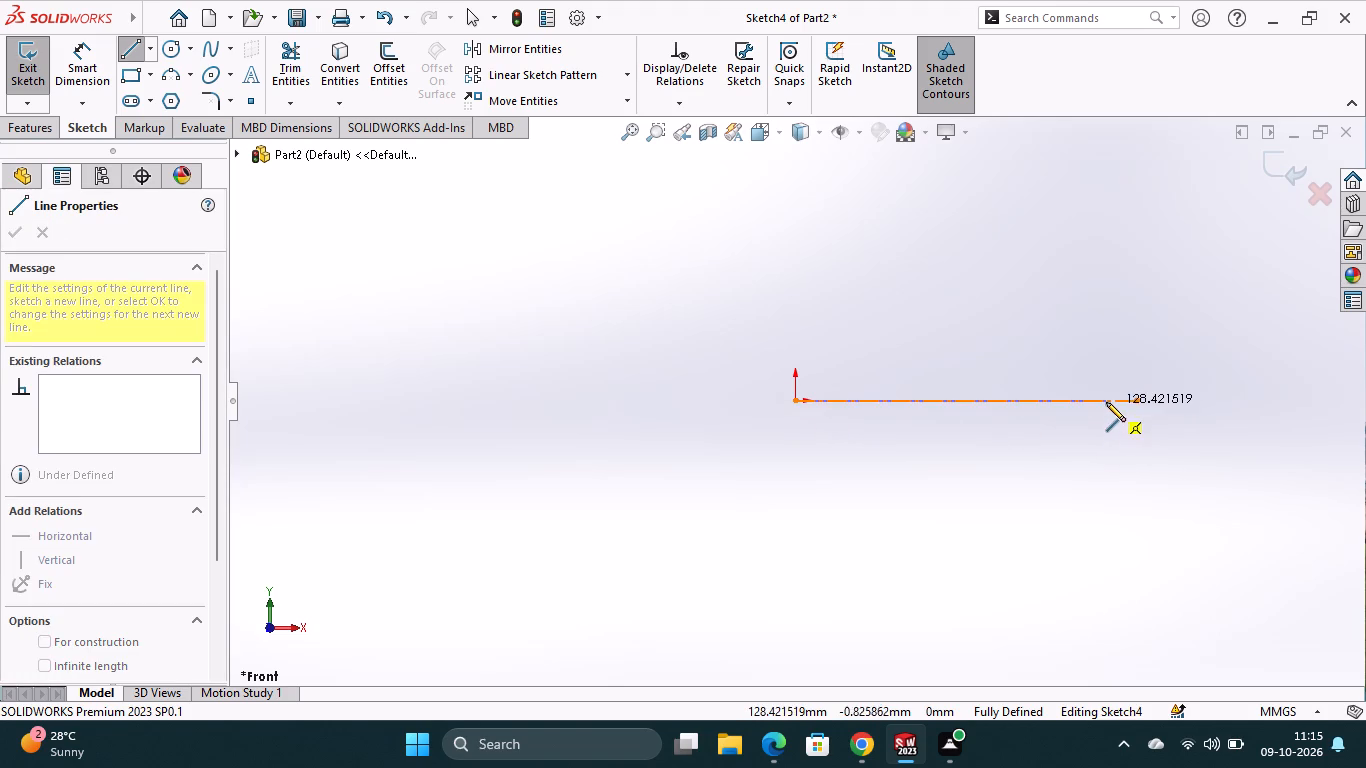
left_click(1106, 402)
left_click(1085, 363)
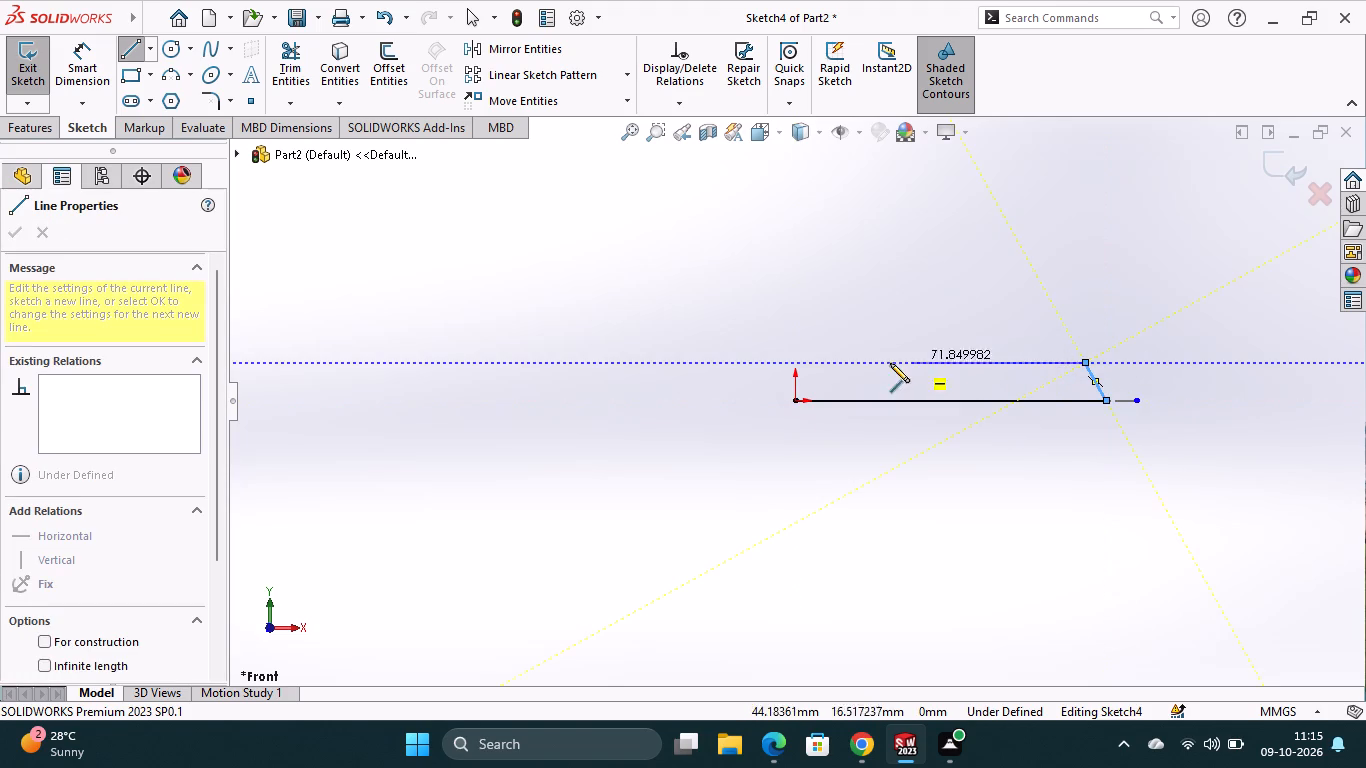
left_click(827, 364)
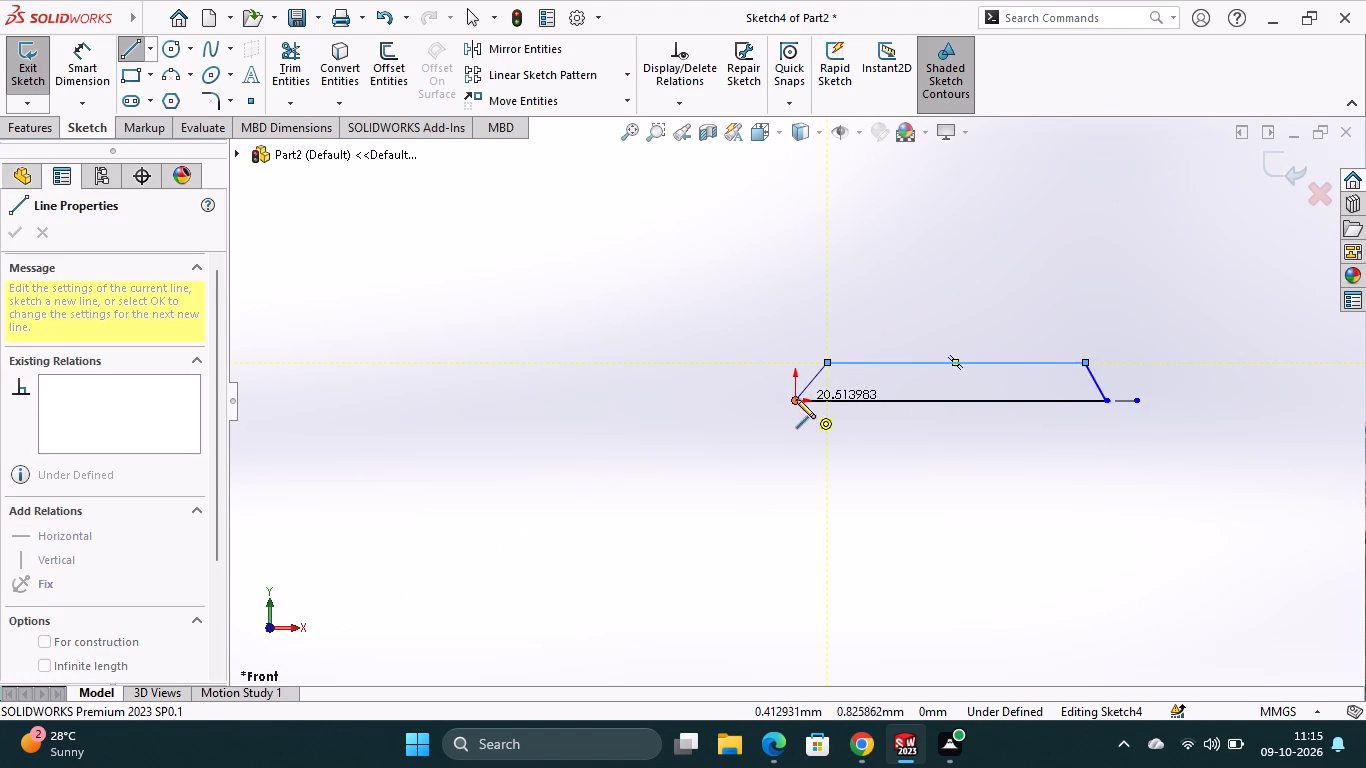
left_click(795, 401)
key("Escape")
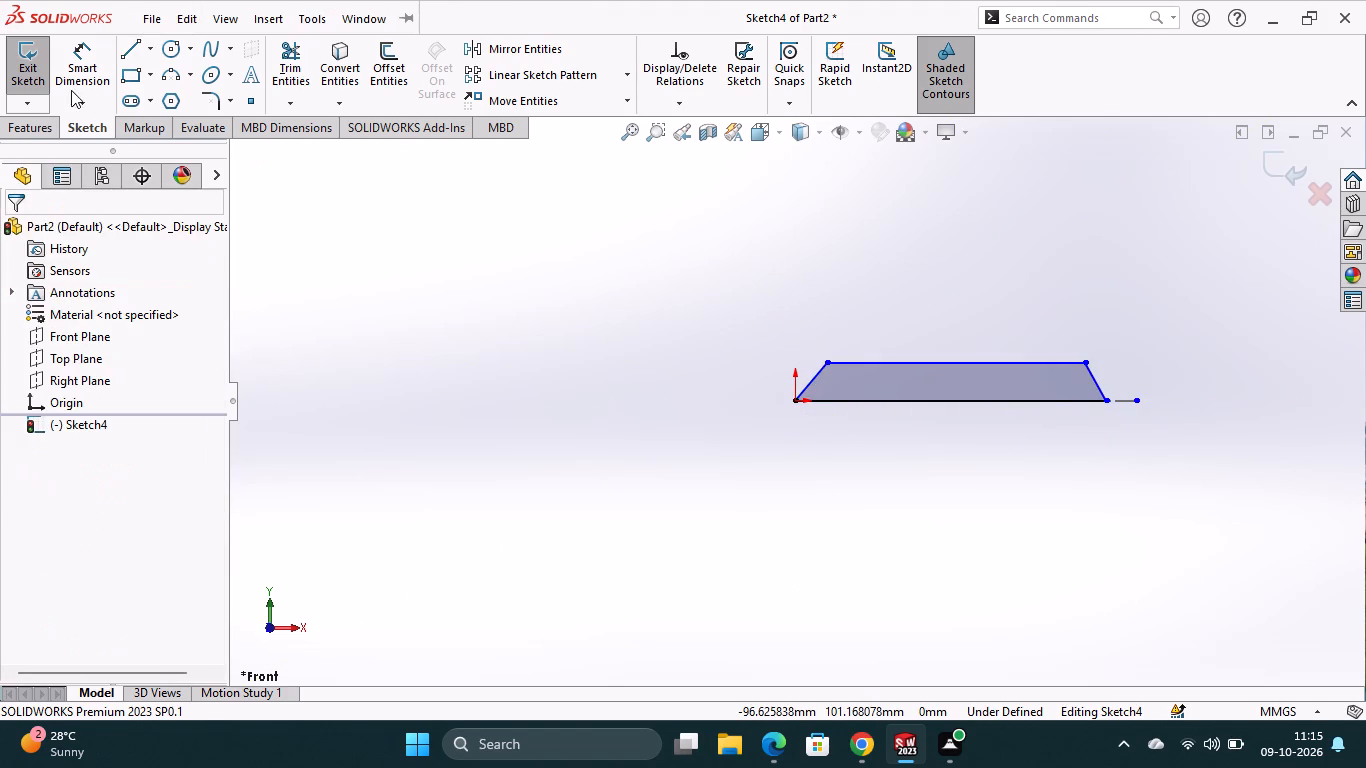
Dimension the trapezoid's lower edge to 100 mm and its upper edge to 90 mm.
left_click(87, 67)
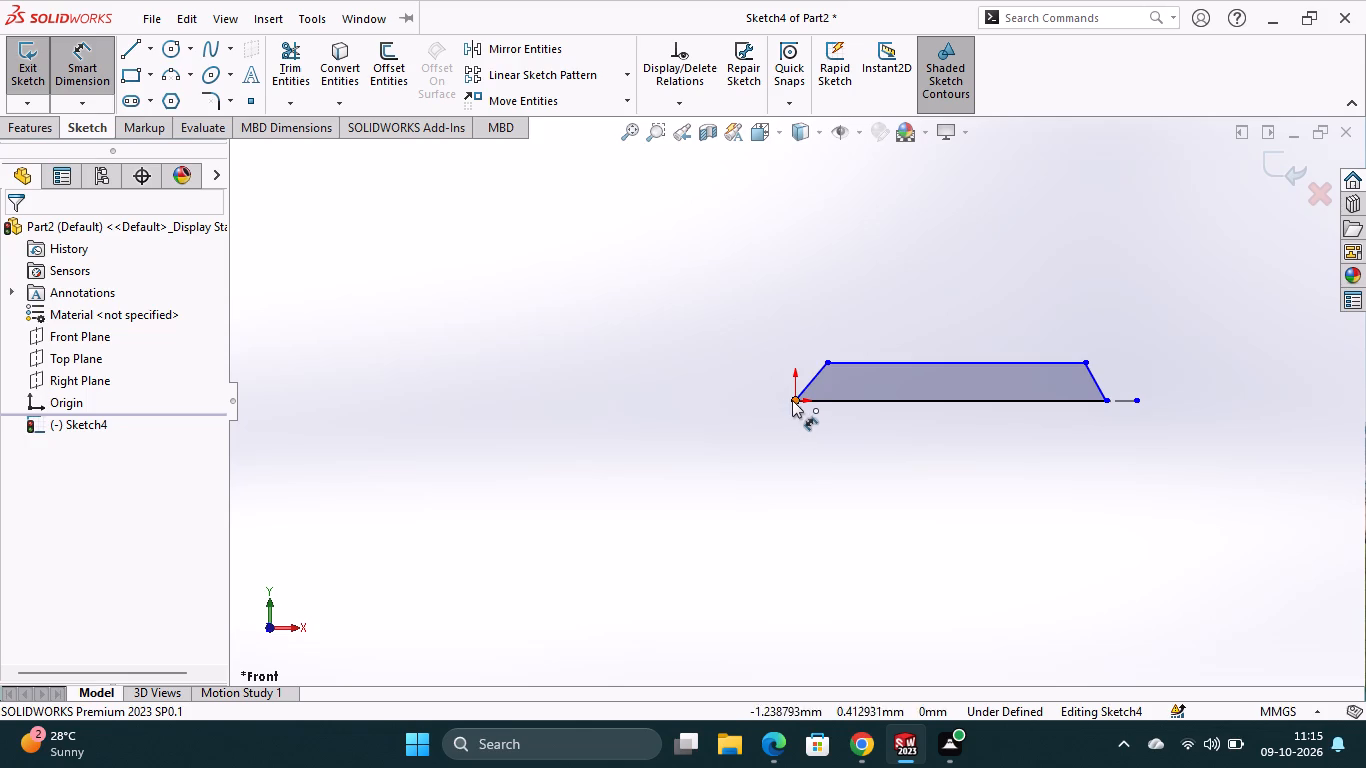
left_click(793, 400)
left_click(1109, 402)
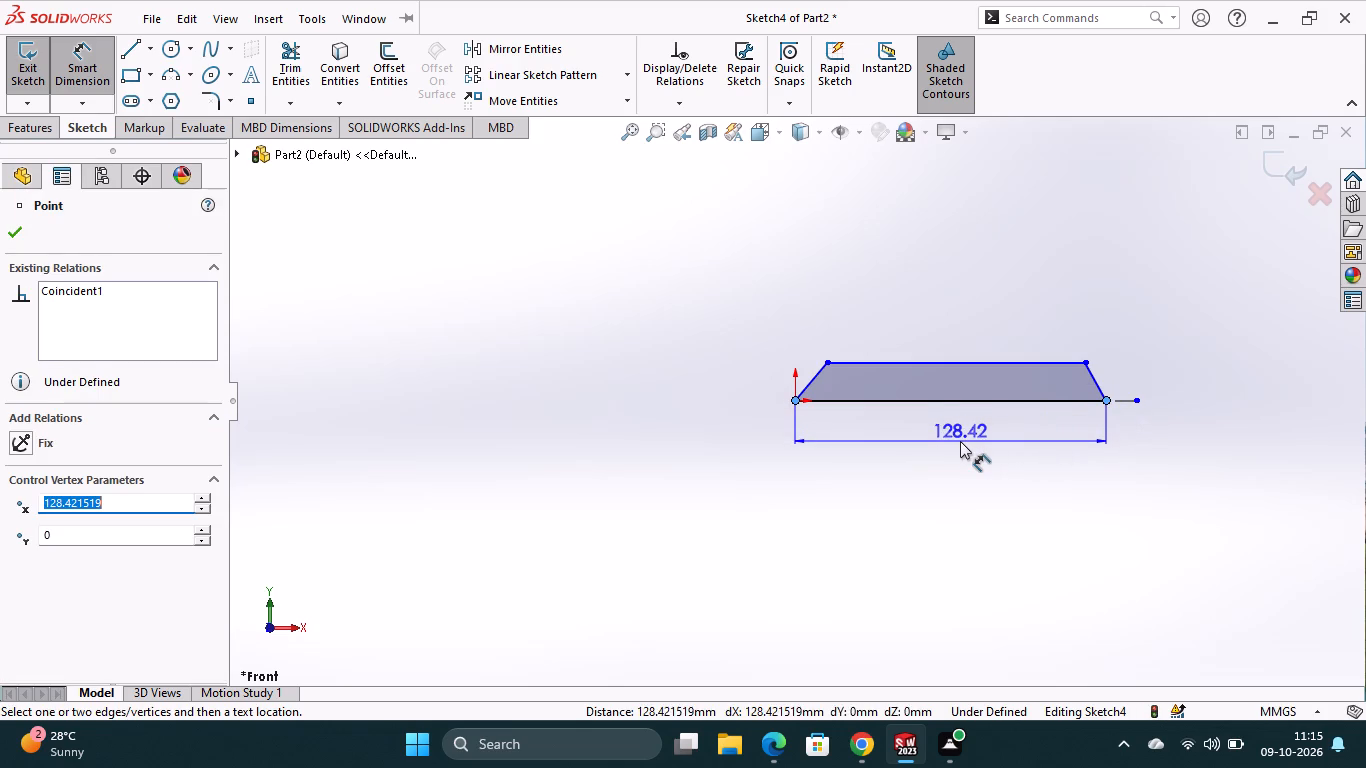
left_click(960, 441)
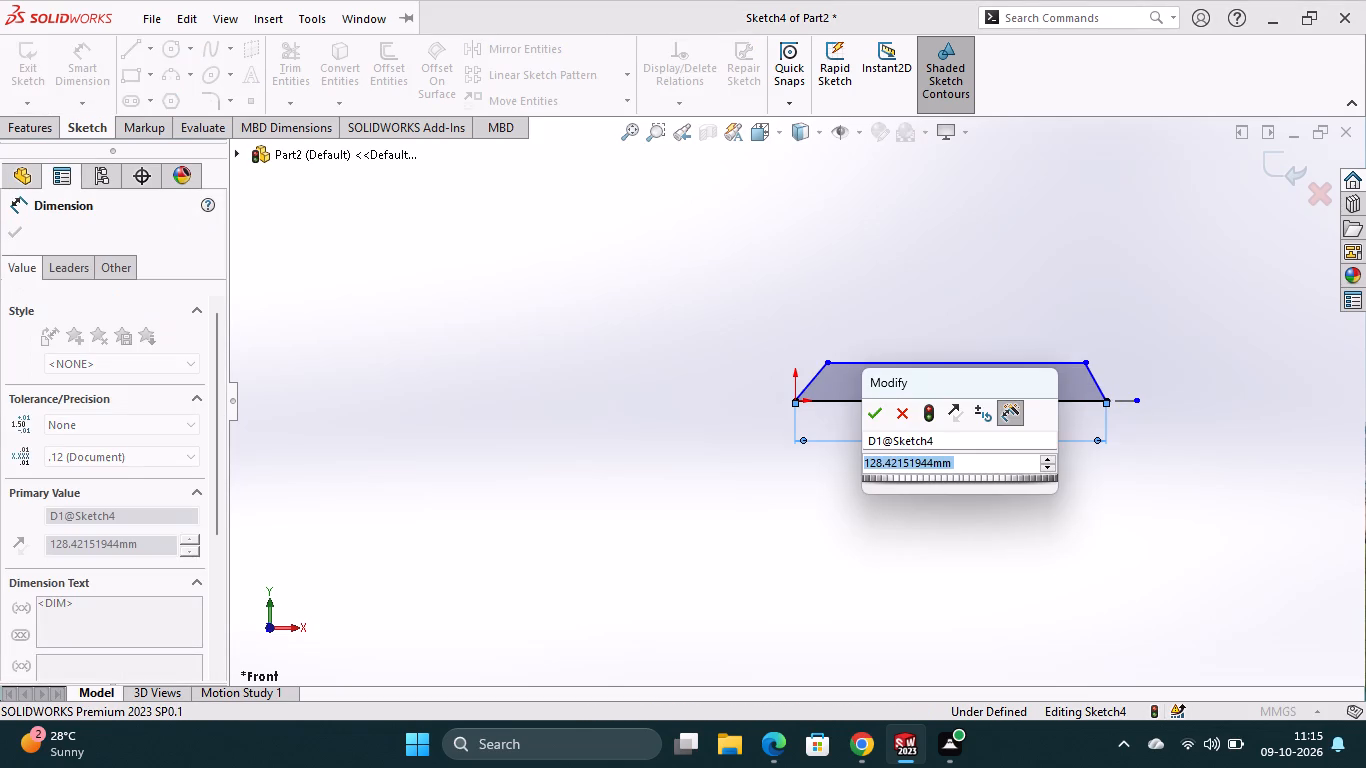
type("100")
key("Return")
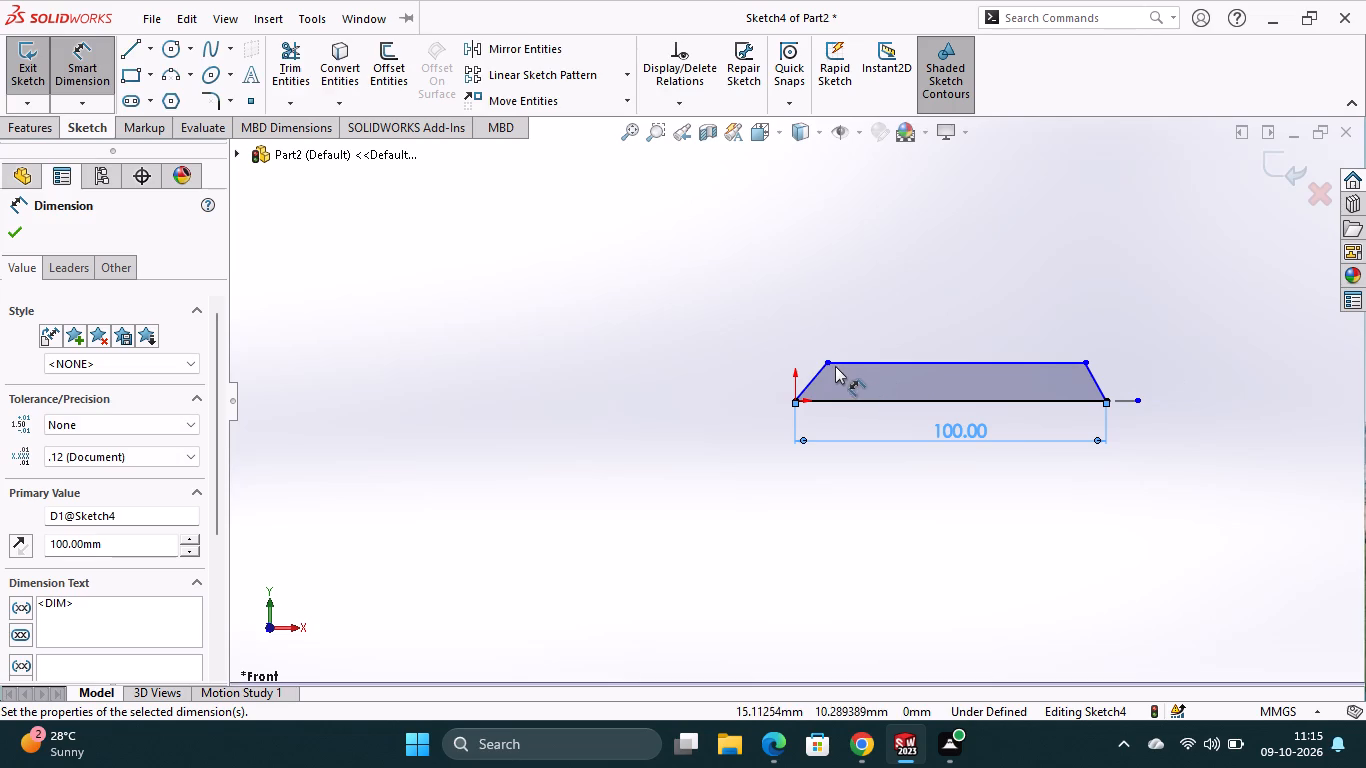
left_click(831, 364)
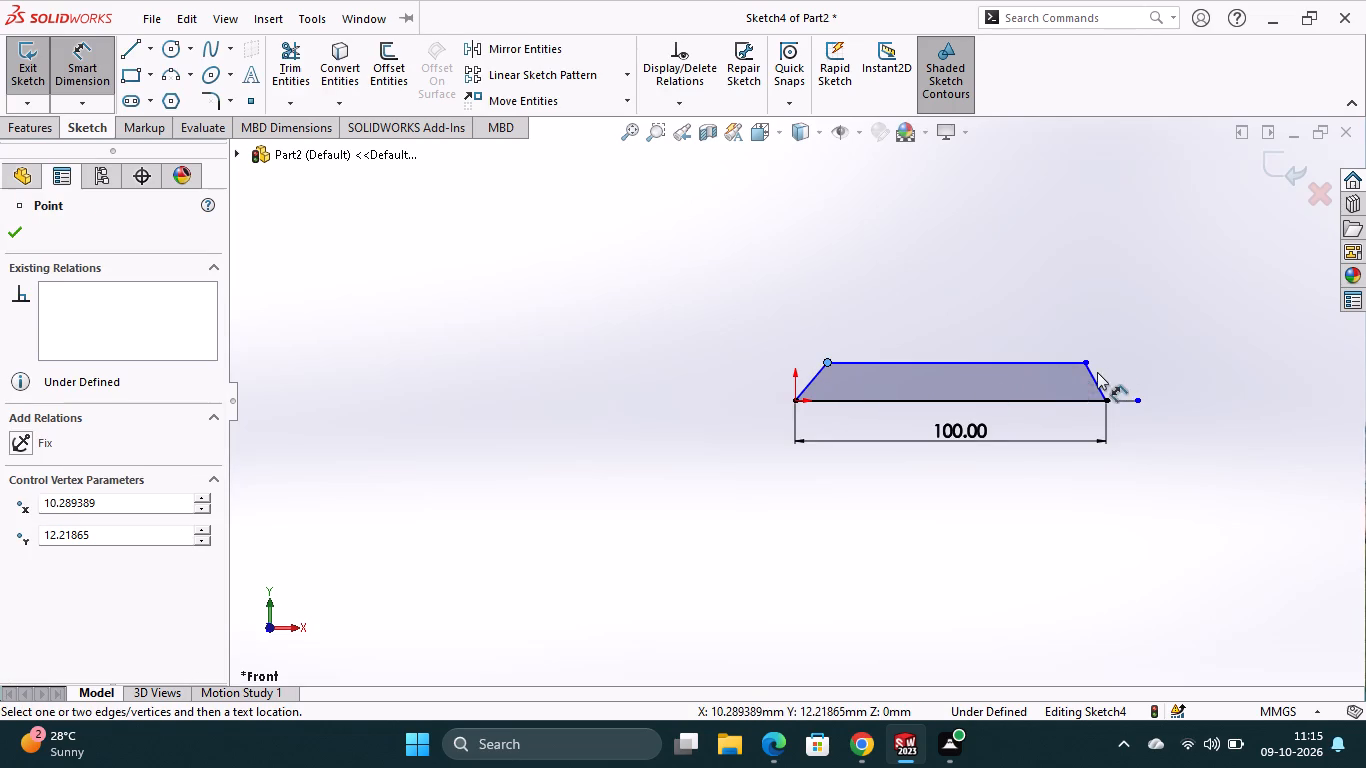
left_click(1087, 365)
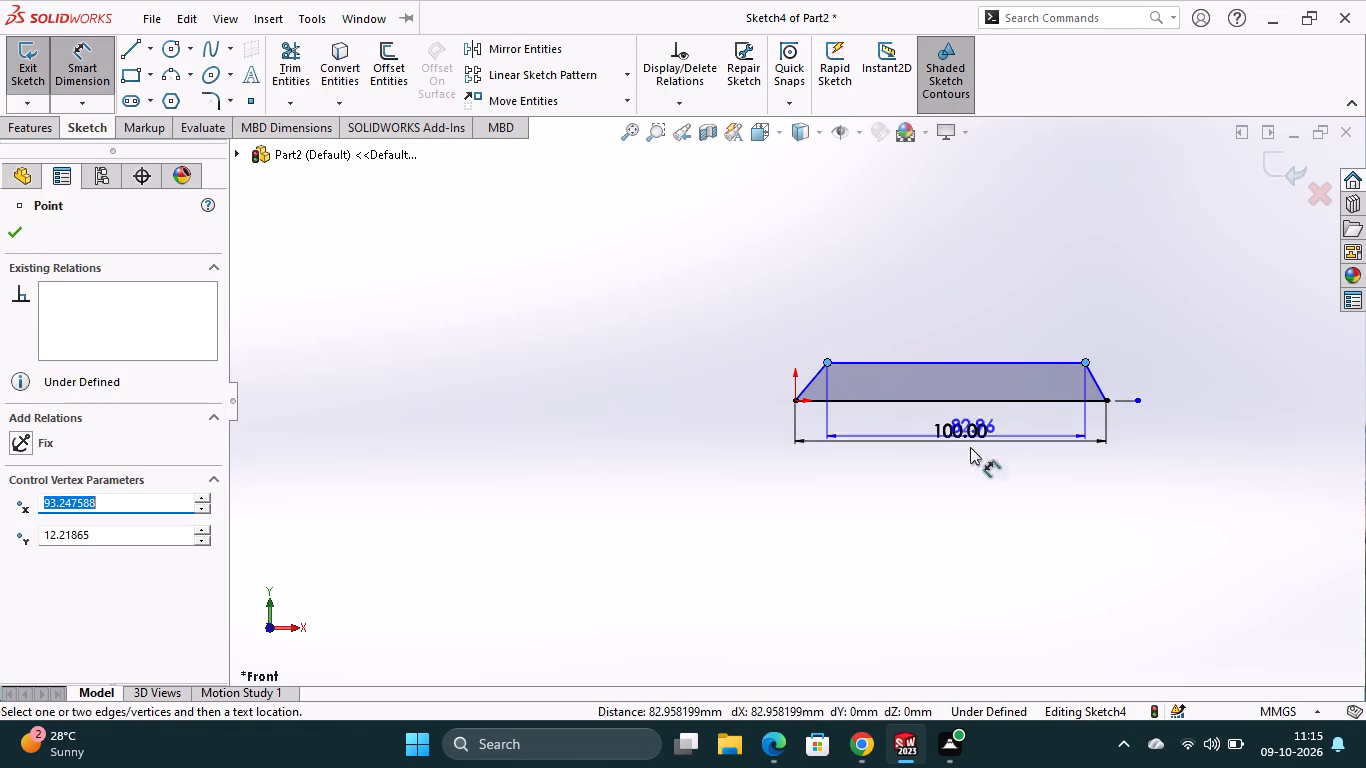
left_click(967, 474)
type("90")
key("Return")
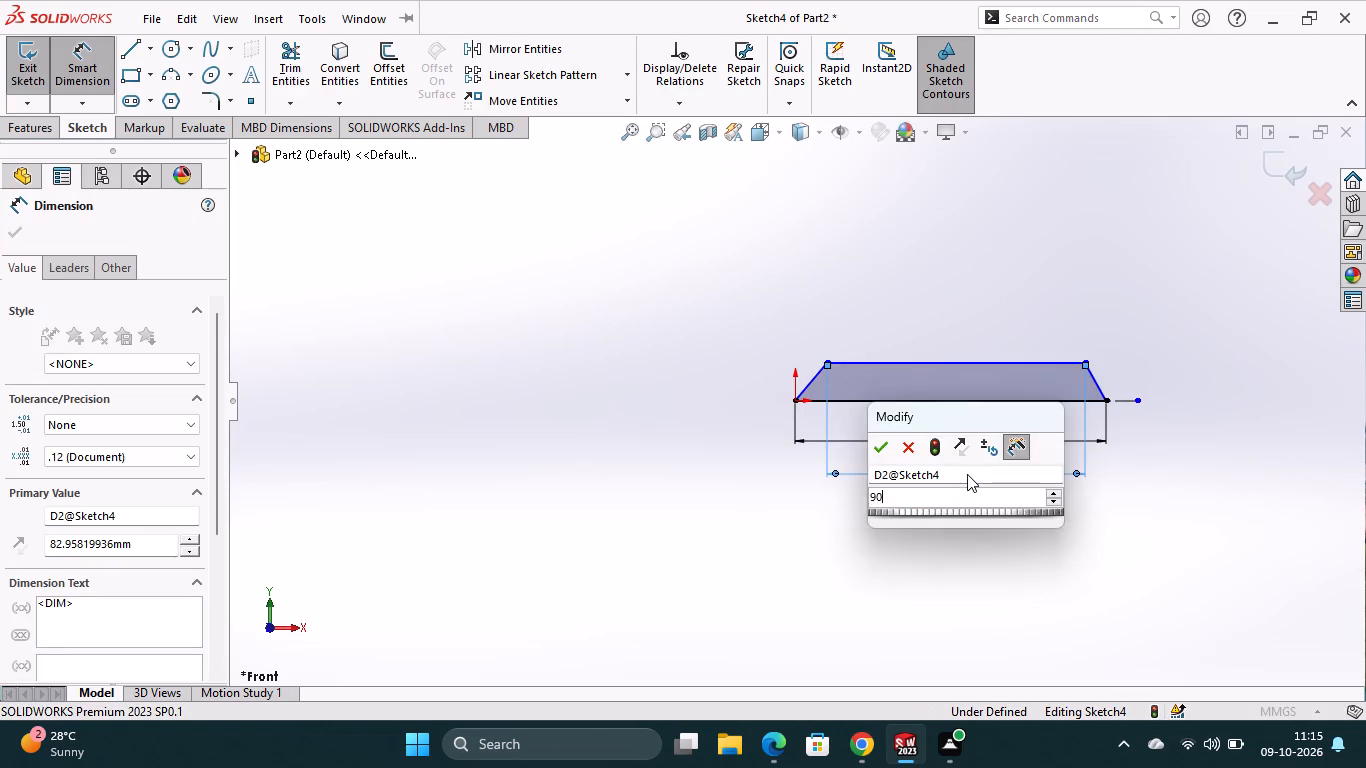
Dimension the horizontal offset between the origin corner and upper corner to 5 mm and the height to 10 mm, and exit the sketch.
left_click(793, 402)
left_click(824, 363)
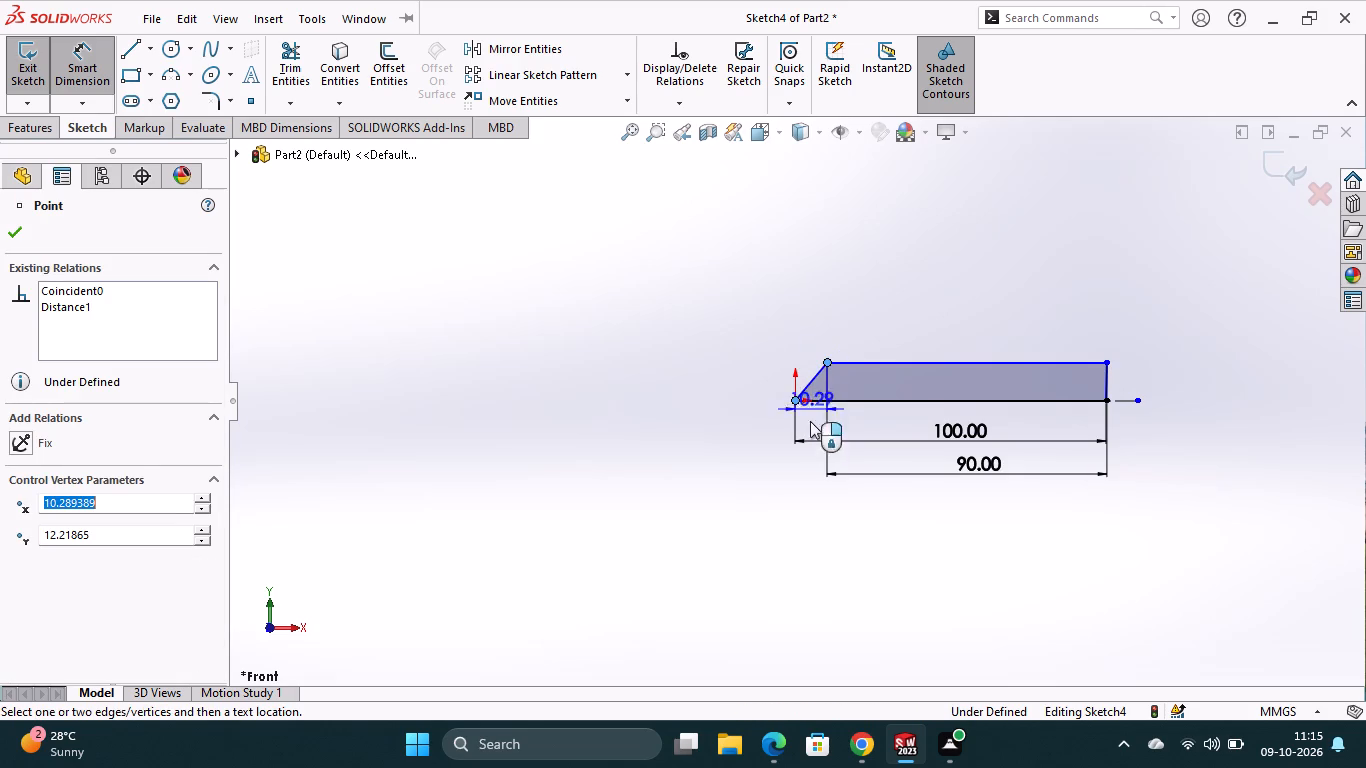
left_click(796, 484)
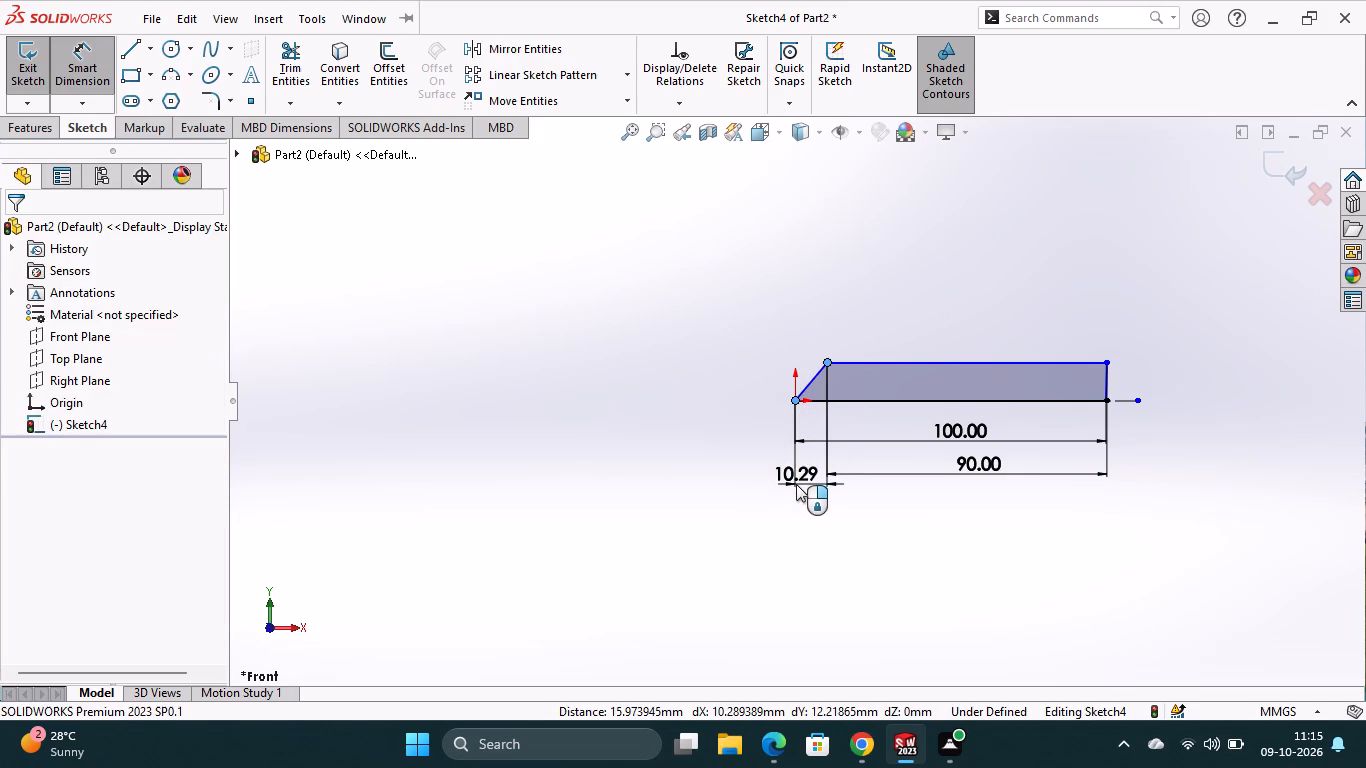
key("5")
key("Return")
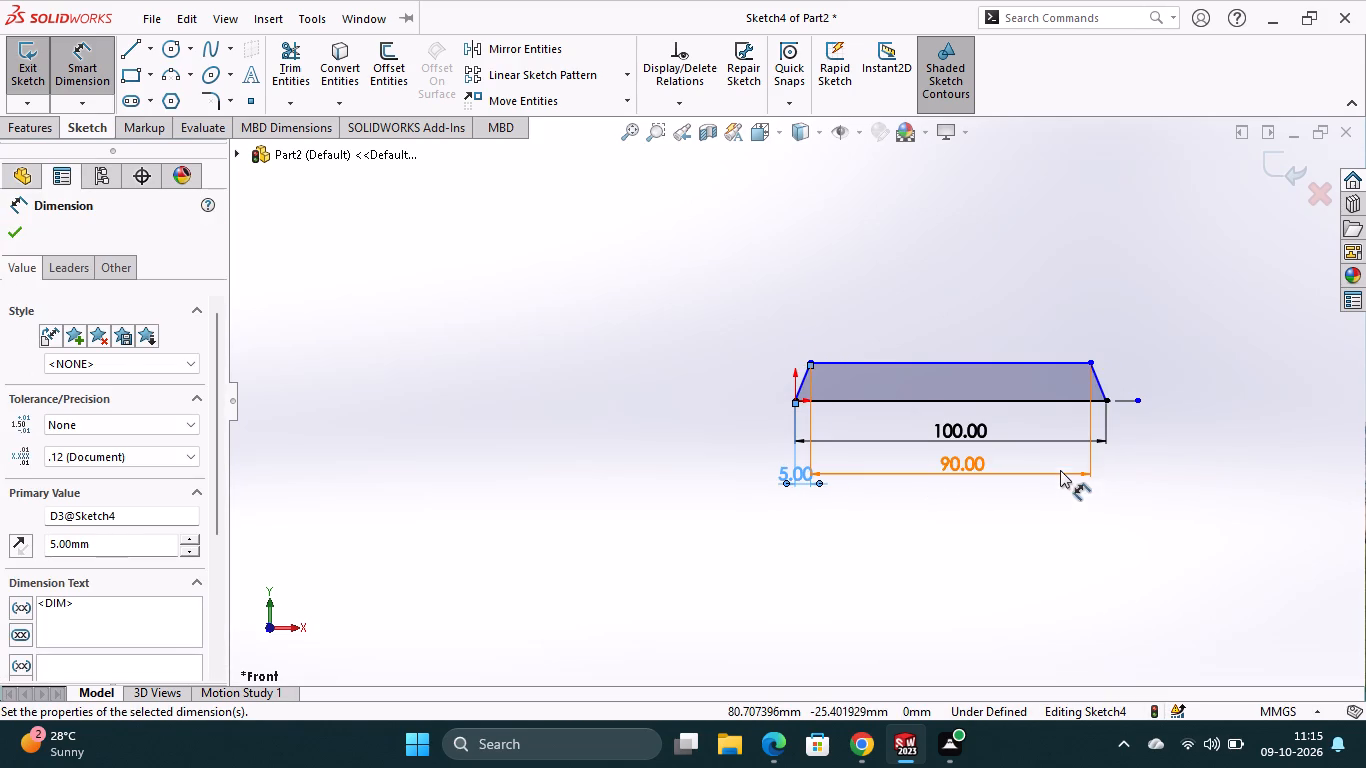
scroll(1101, 418, "down", 1)
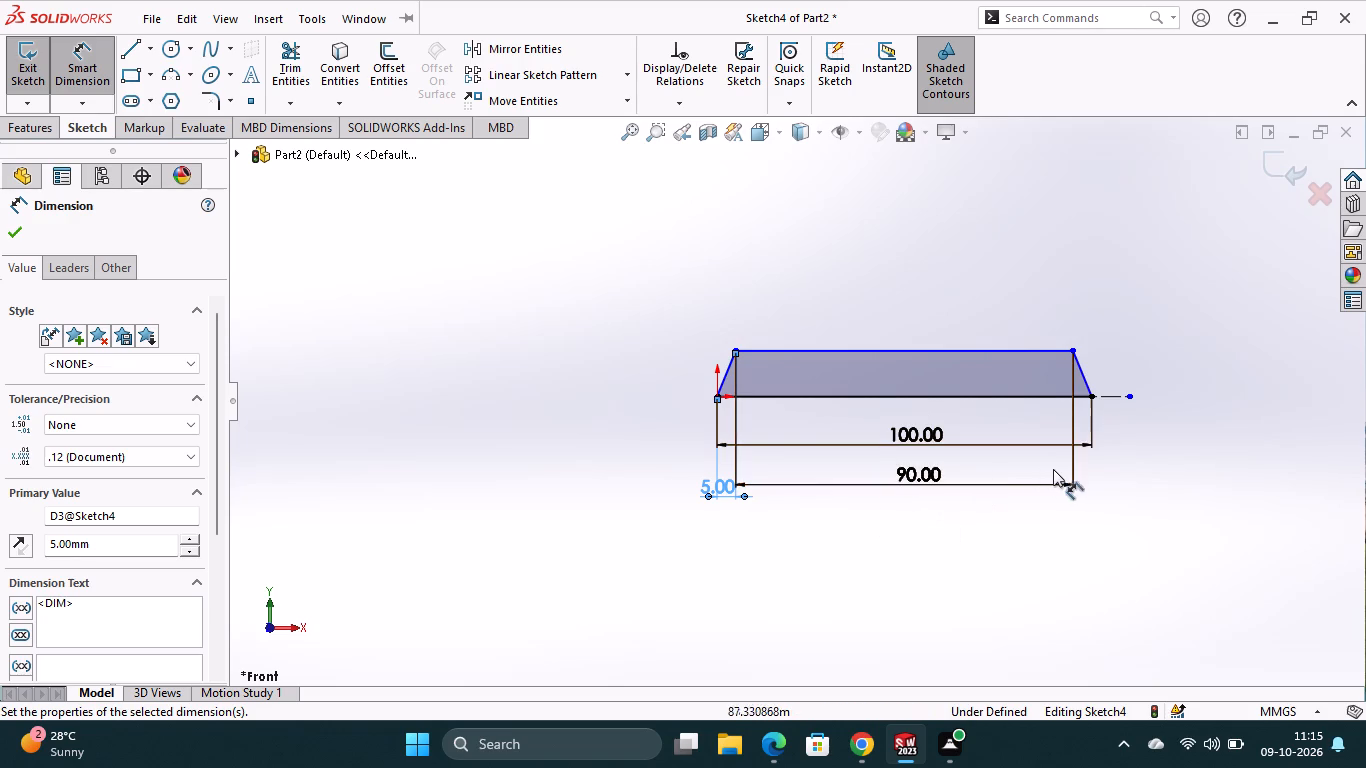
left_click(1073, 350)
left_click(1091, 396)
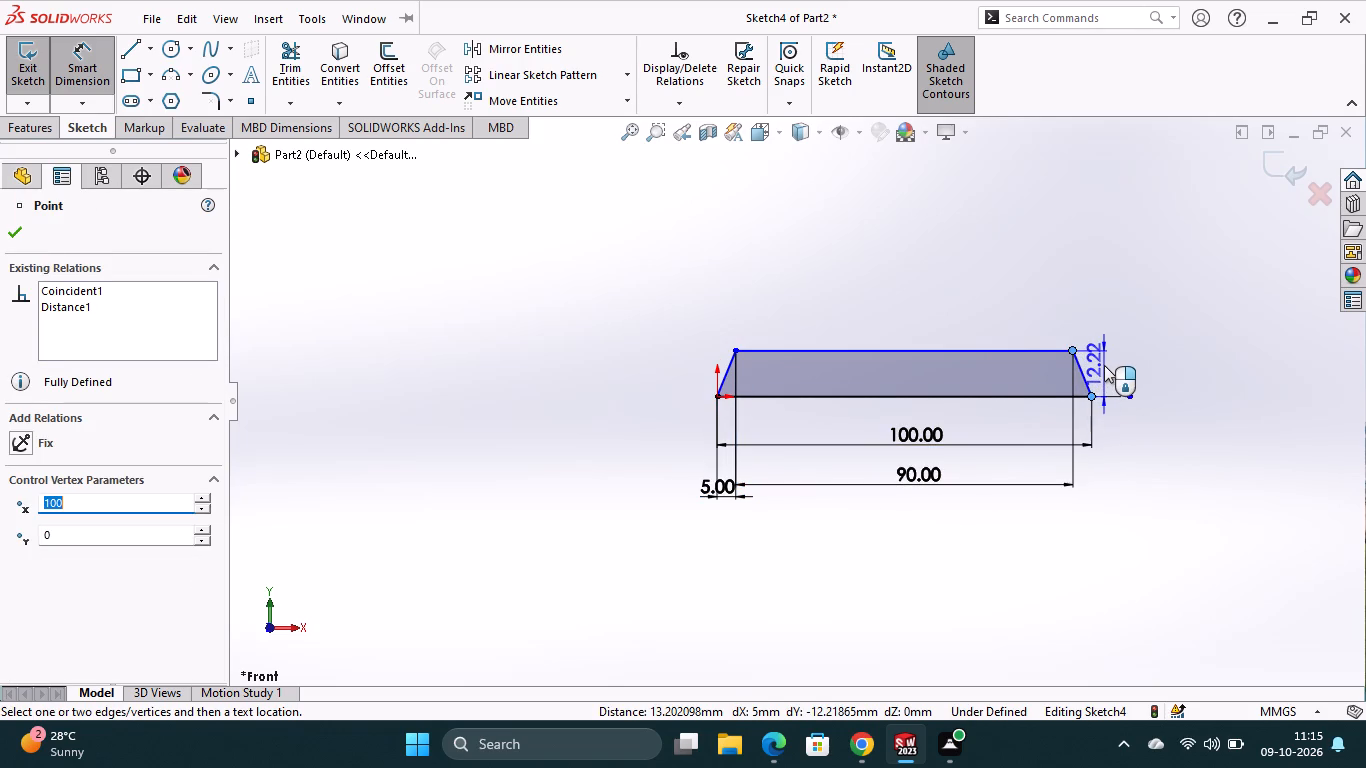
left_click(1104, 365)
type("10")
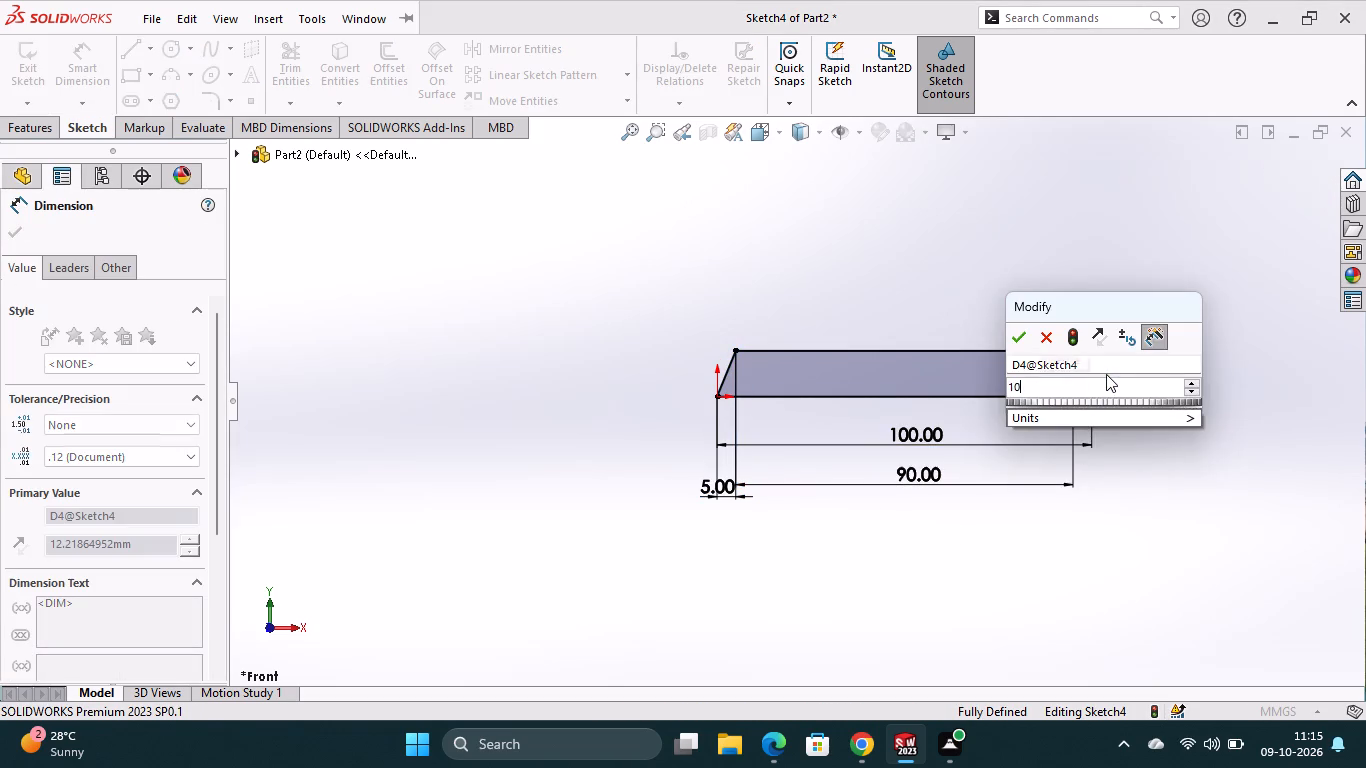
key("Return")
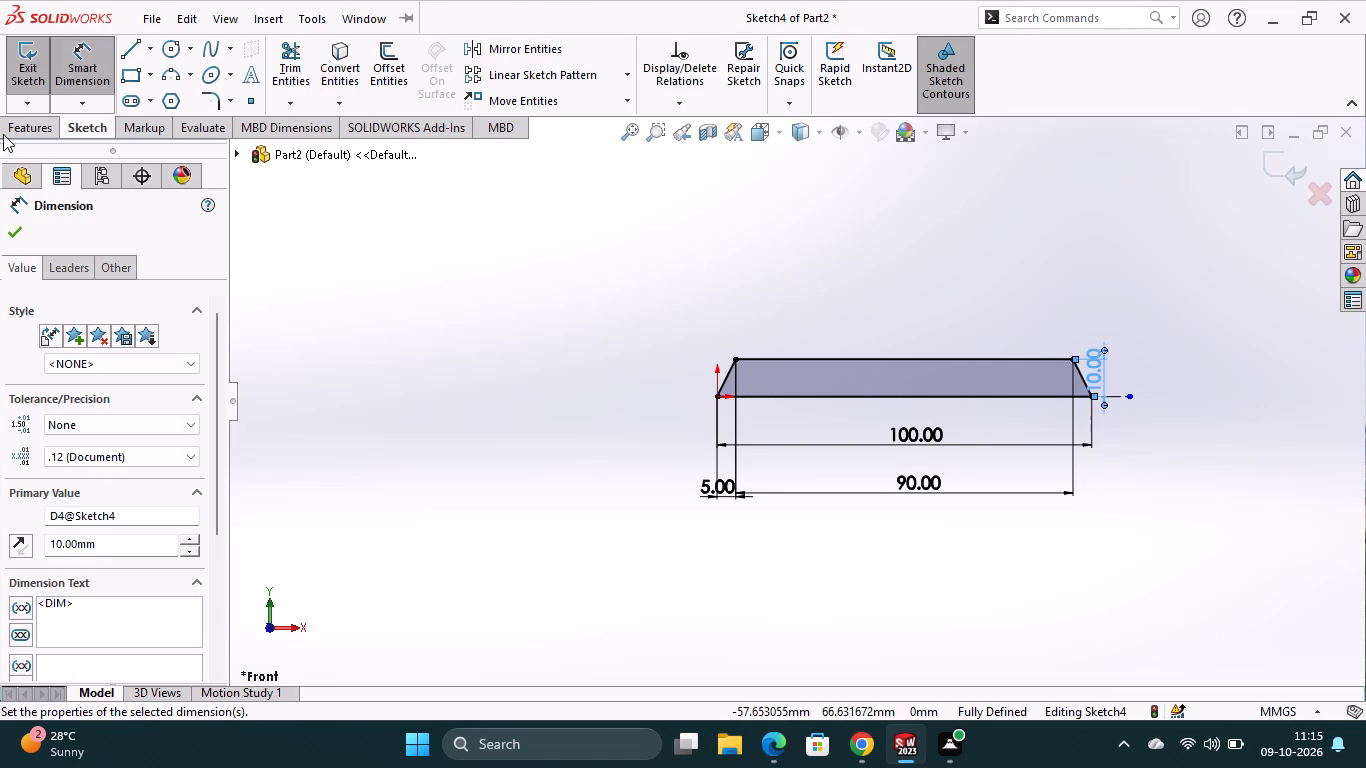
left_click(29, 69)
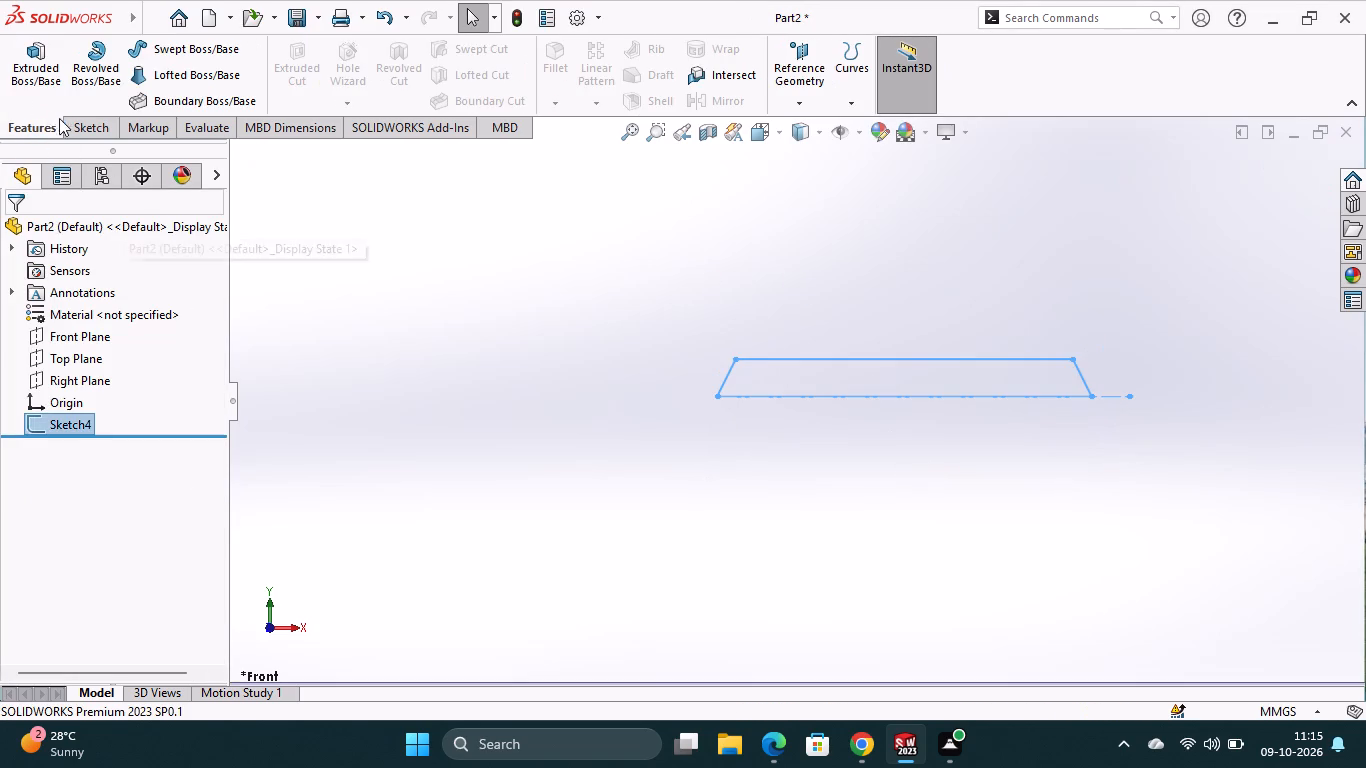
Extrude the dimensioned trapezoid sketch 50 mm mid-plane to form the solid base.
left_click(49, 86)
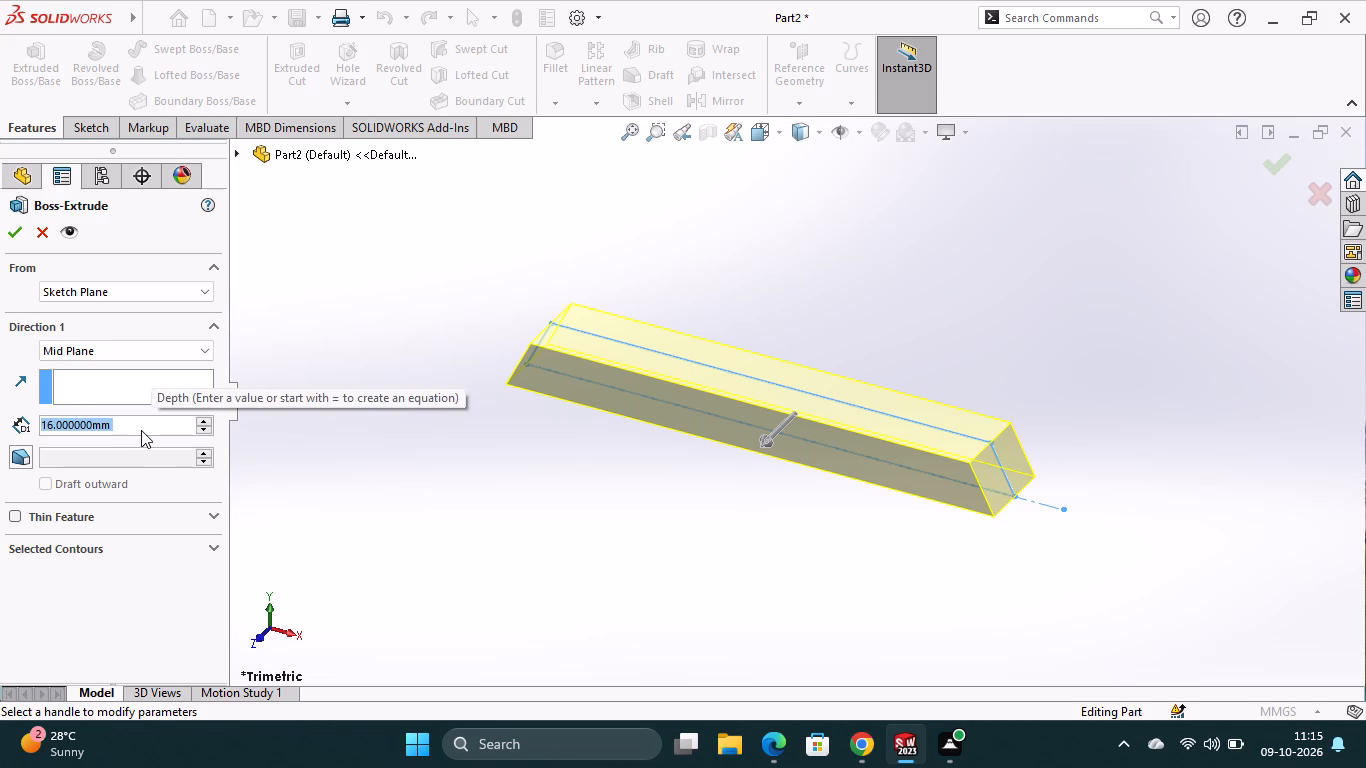
type("50")
key("Return")
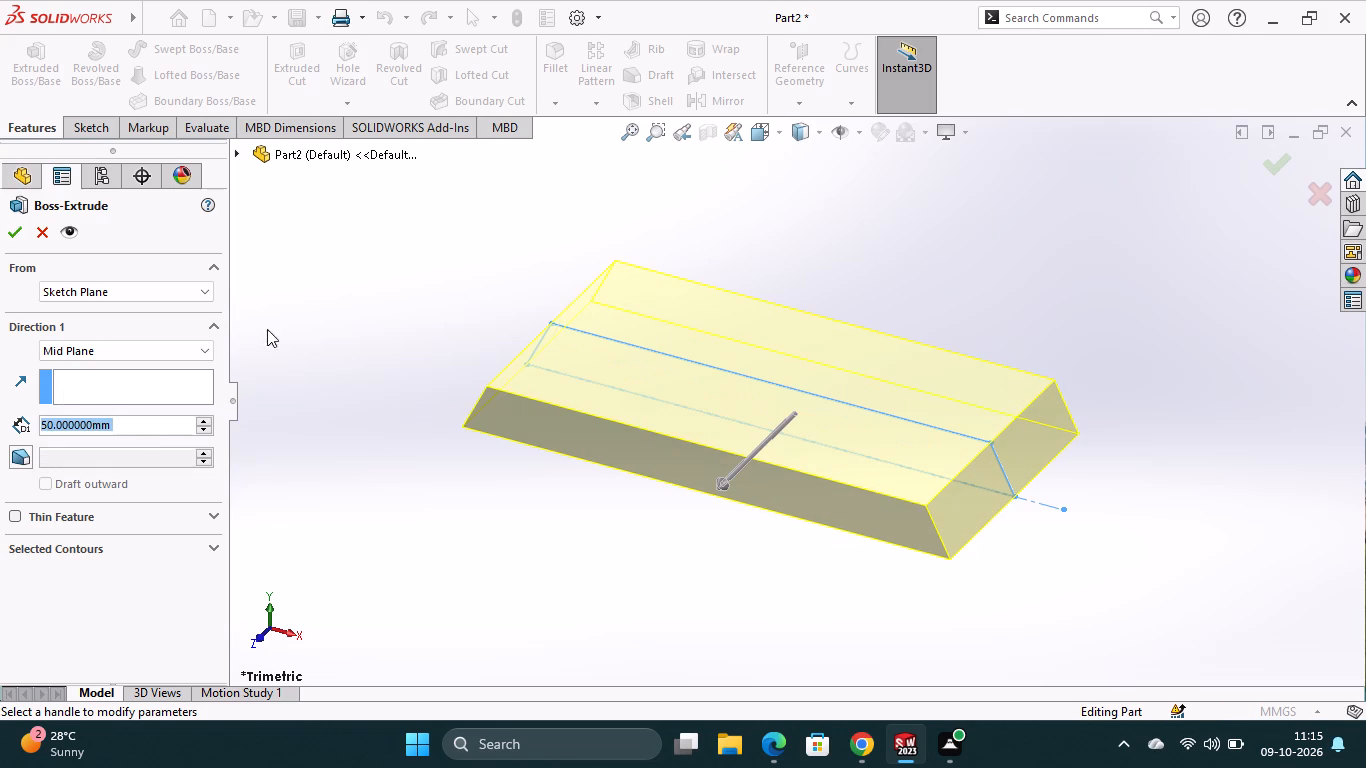
left_click(16, 233)
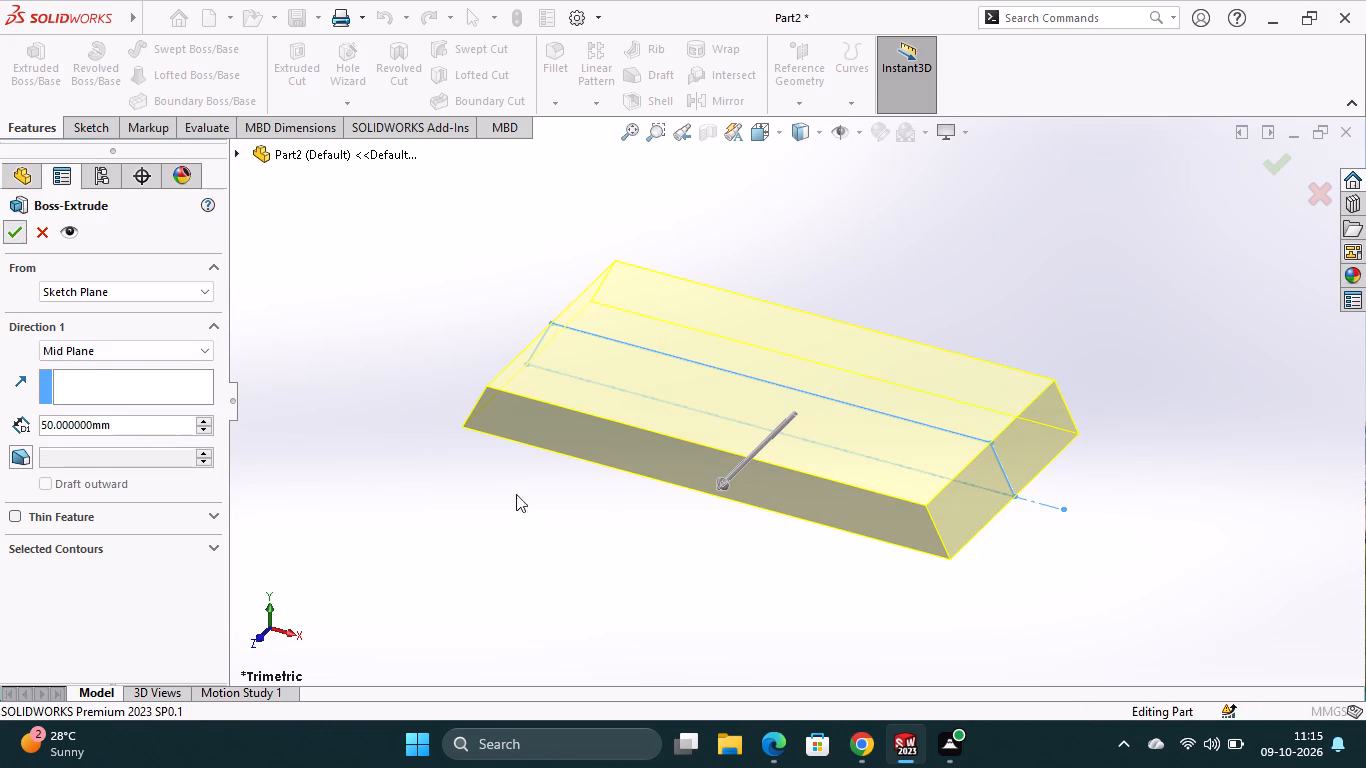
On the Front Plane, sketch a closed trapezoid on the base's full top edge, about 20 mm high with an upper edge about 62 mm long.
left_click(56, 359)
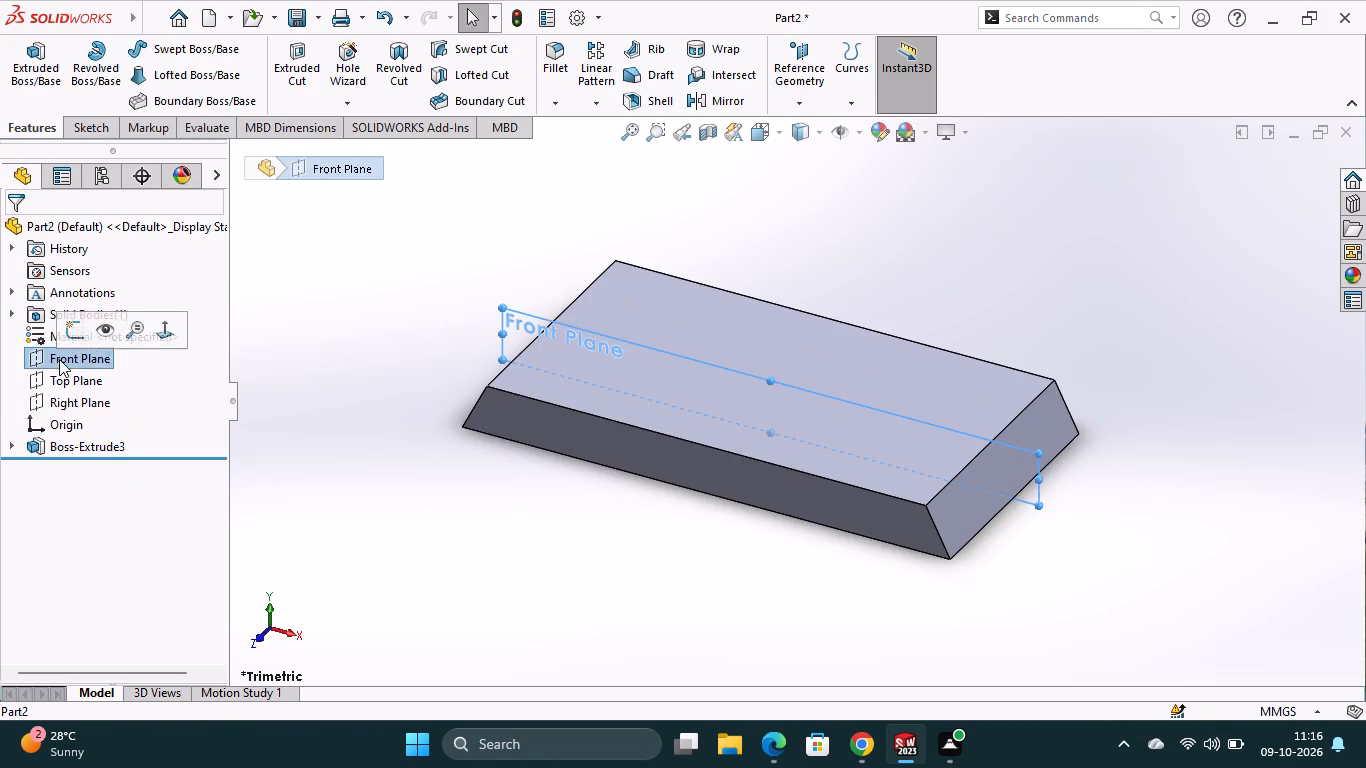
left_click(72, 332)
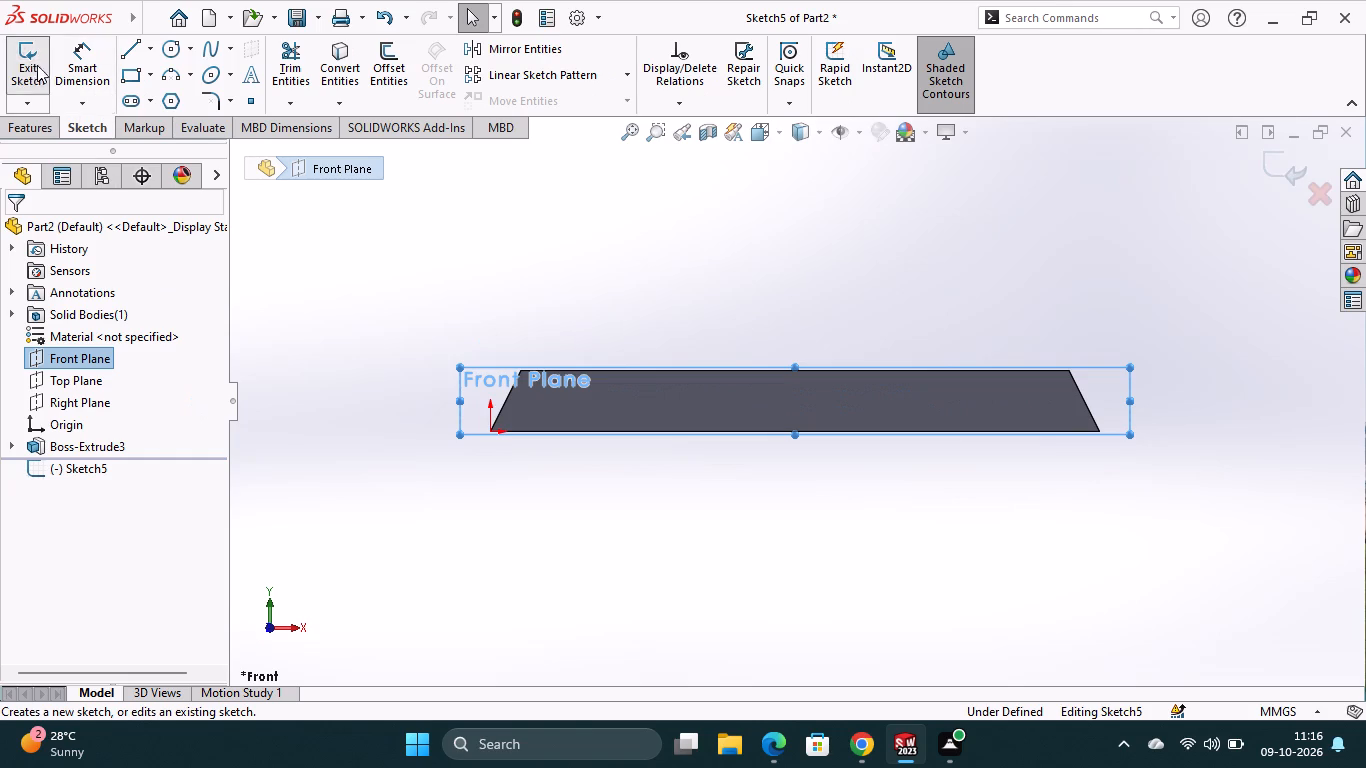
left_click(139, 51)
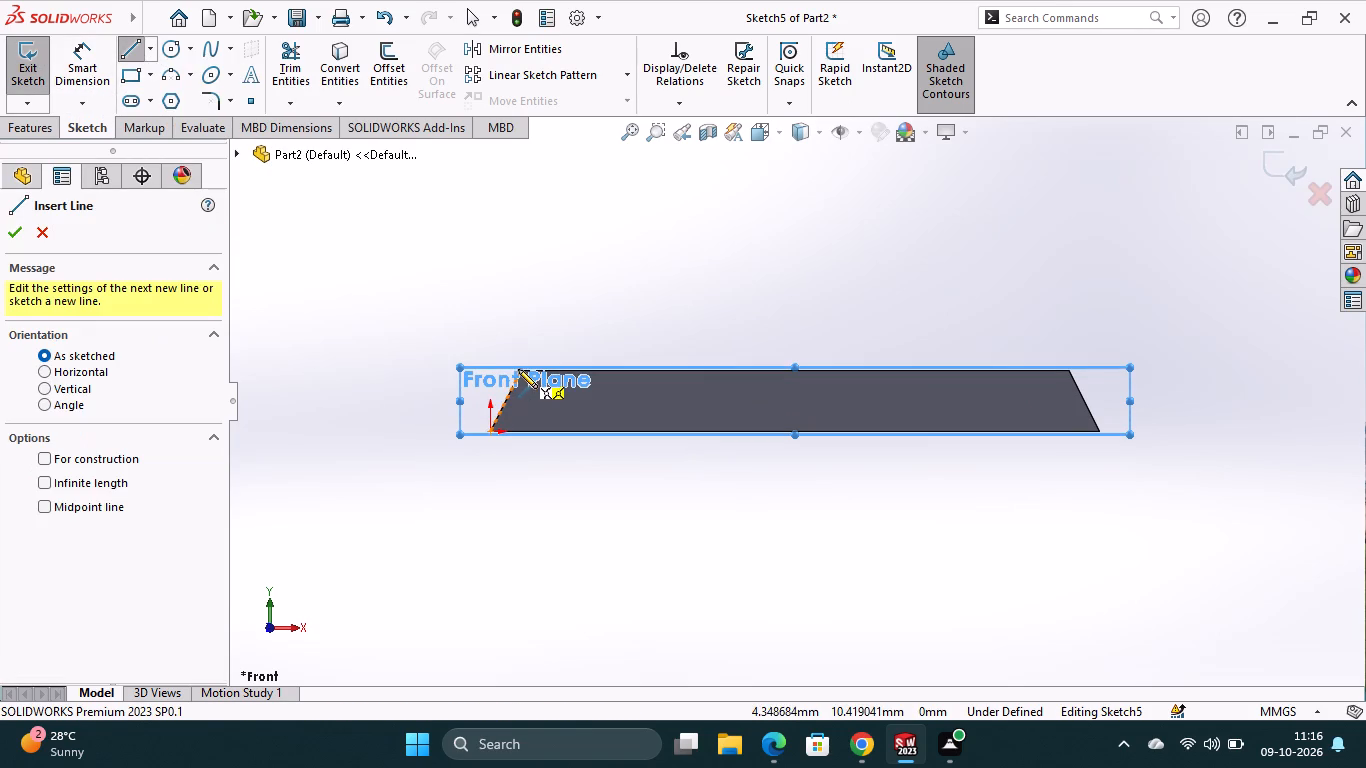
left_click(518, 372)
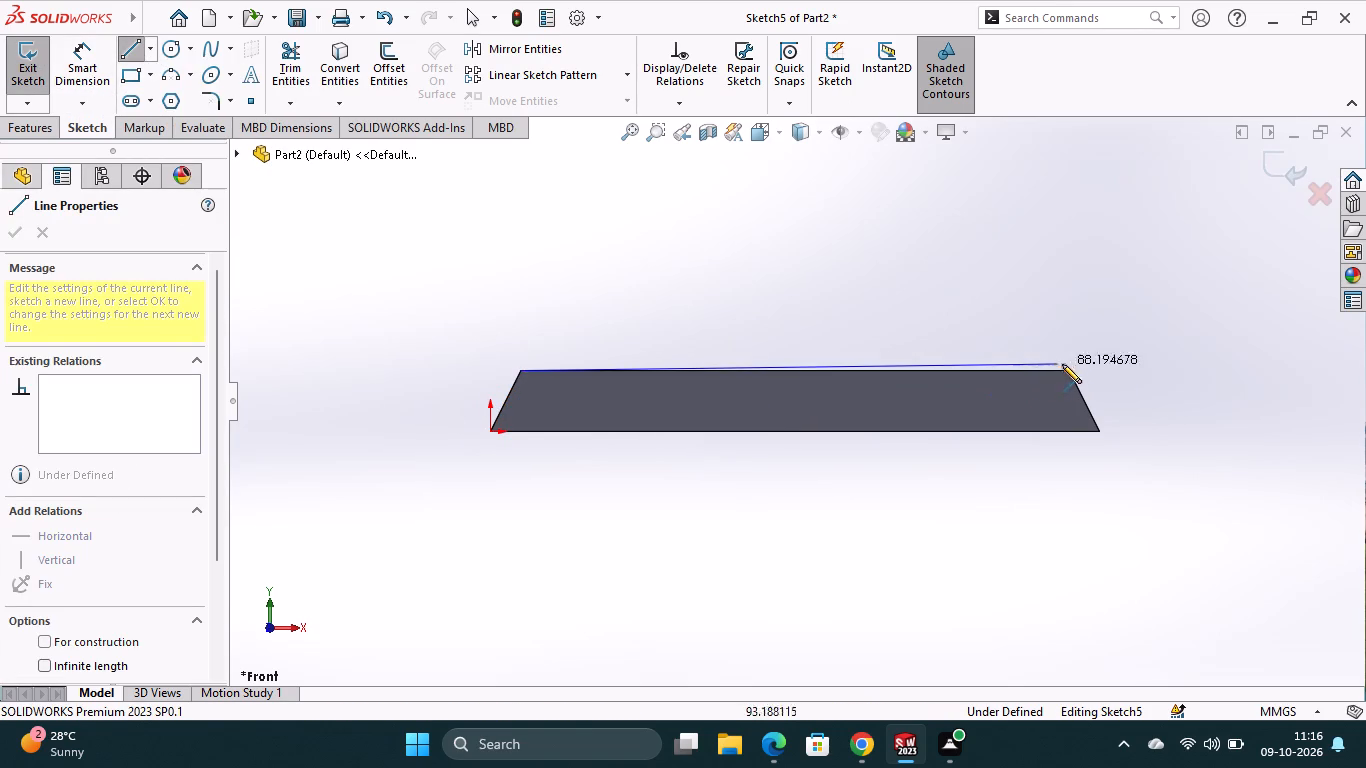
left_click(1068, 372)
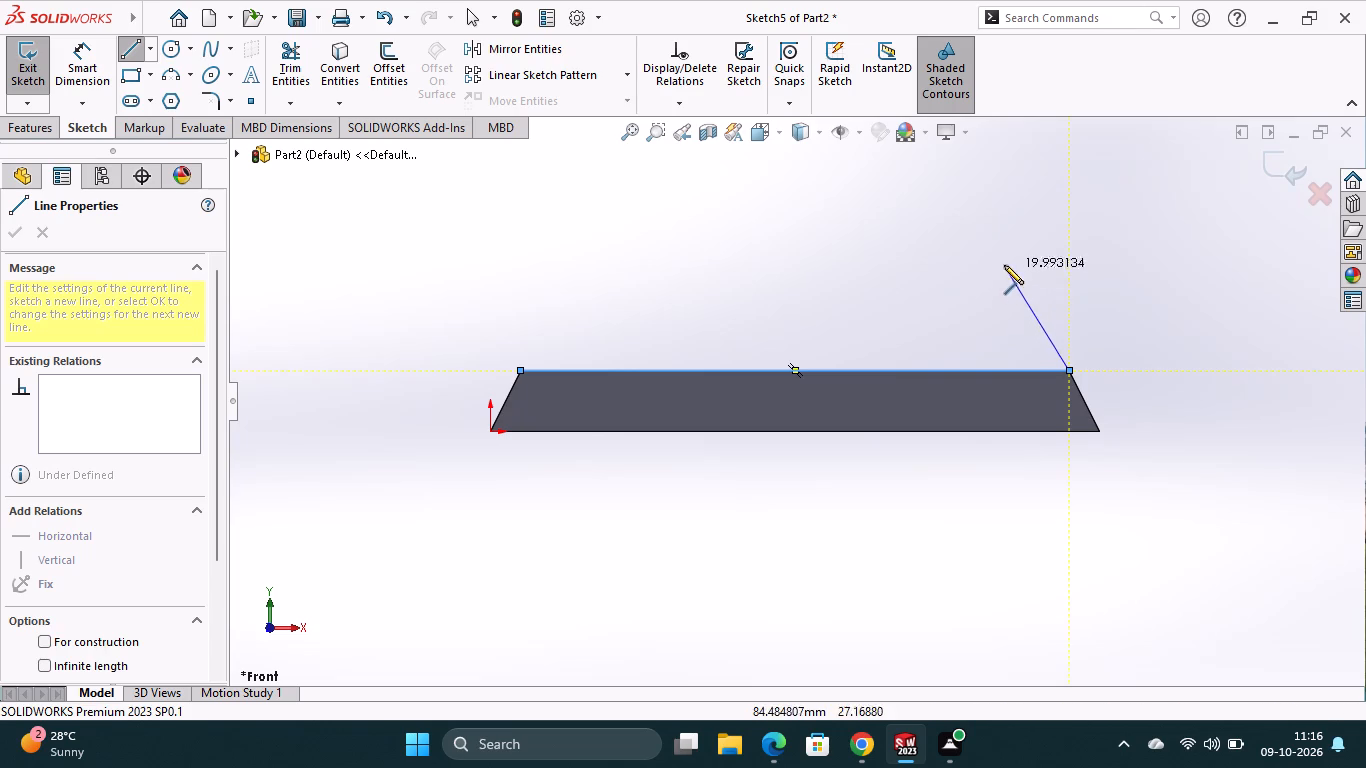
left_click(993, 247)
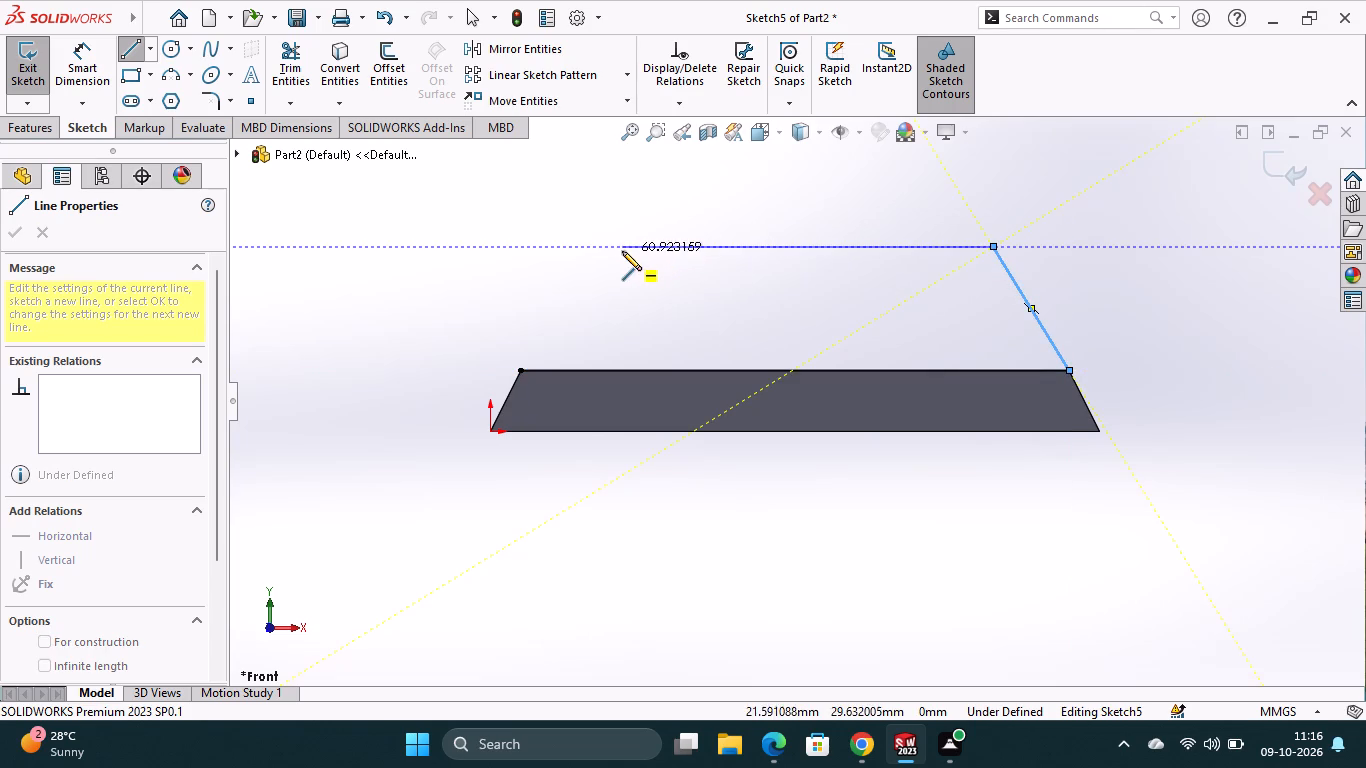
left_click(614, 251)
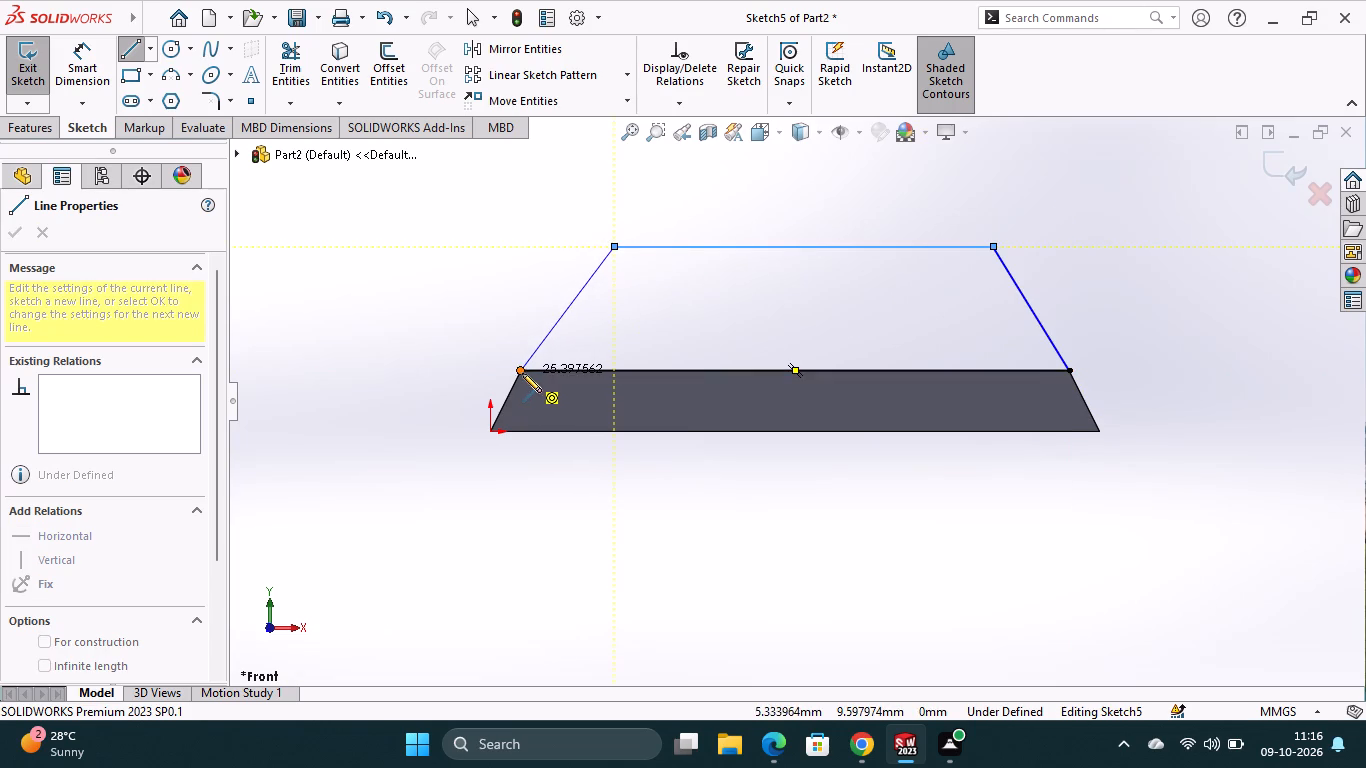
left_click(521, 373)
key("Escape")
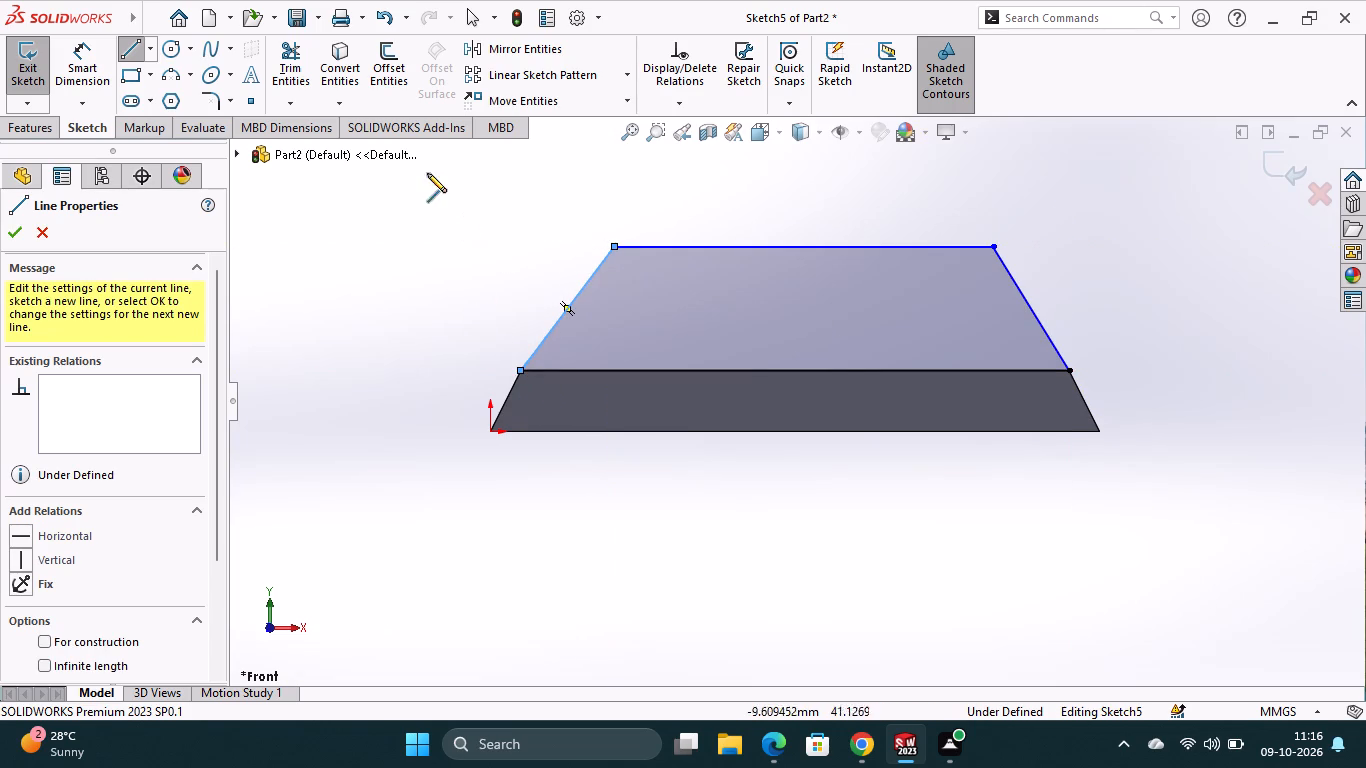
Draw a vertical centerline about 29 mm long upward from the midpoint of the new trapezoid's lower edge.
left_click(154, 49)
left_click(172, 98)
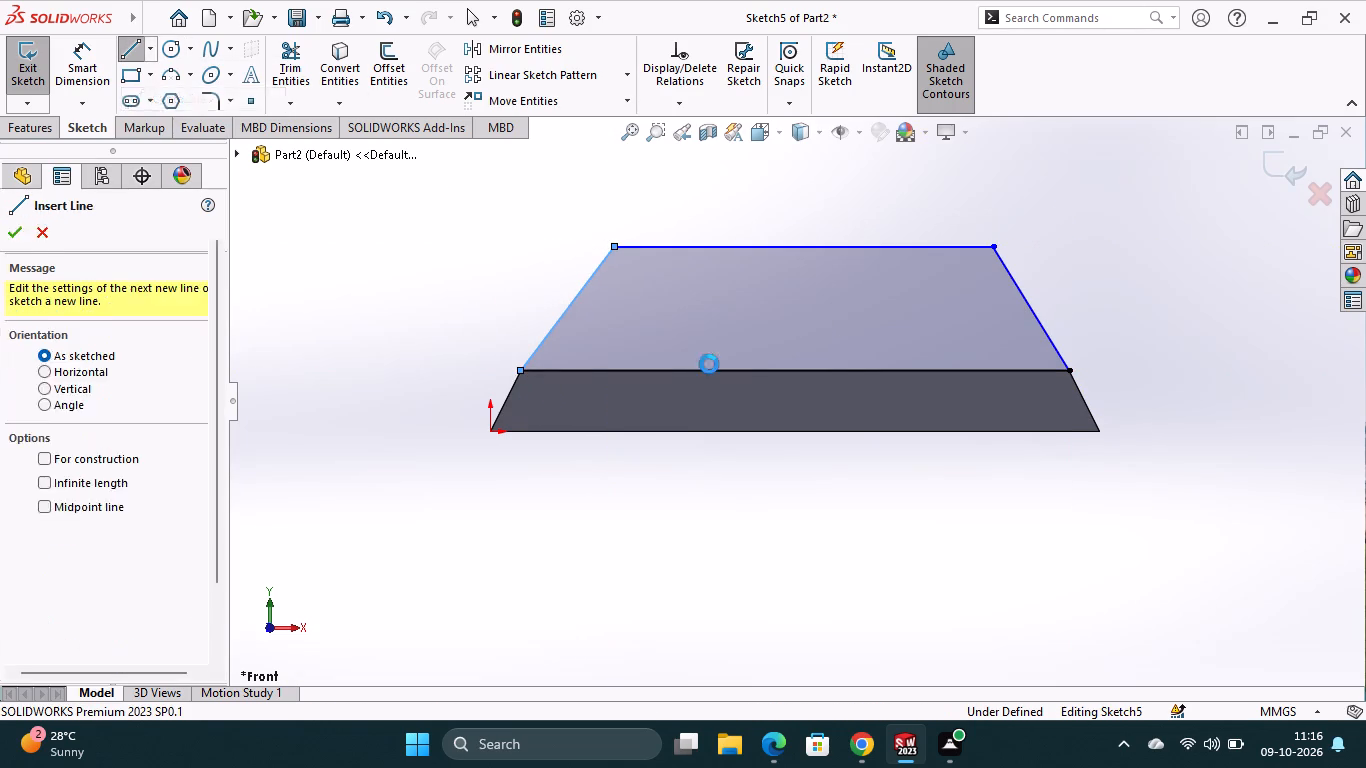
left_click(794, 373)
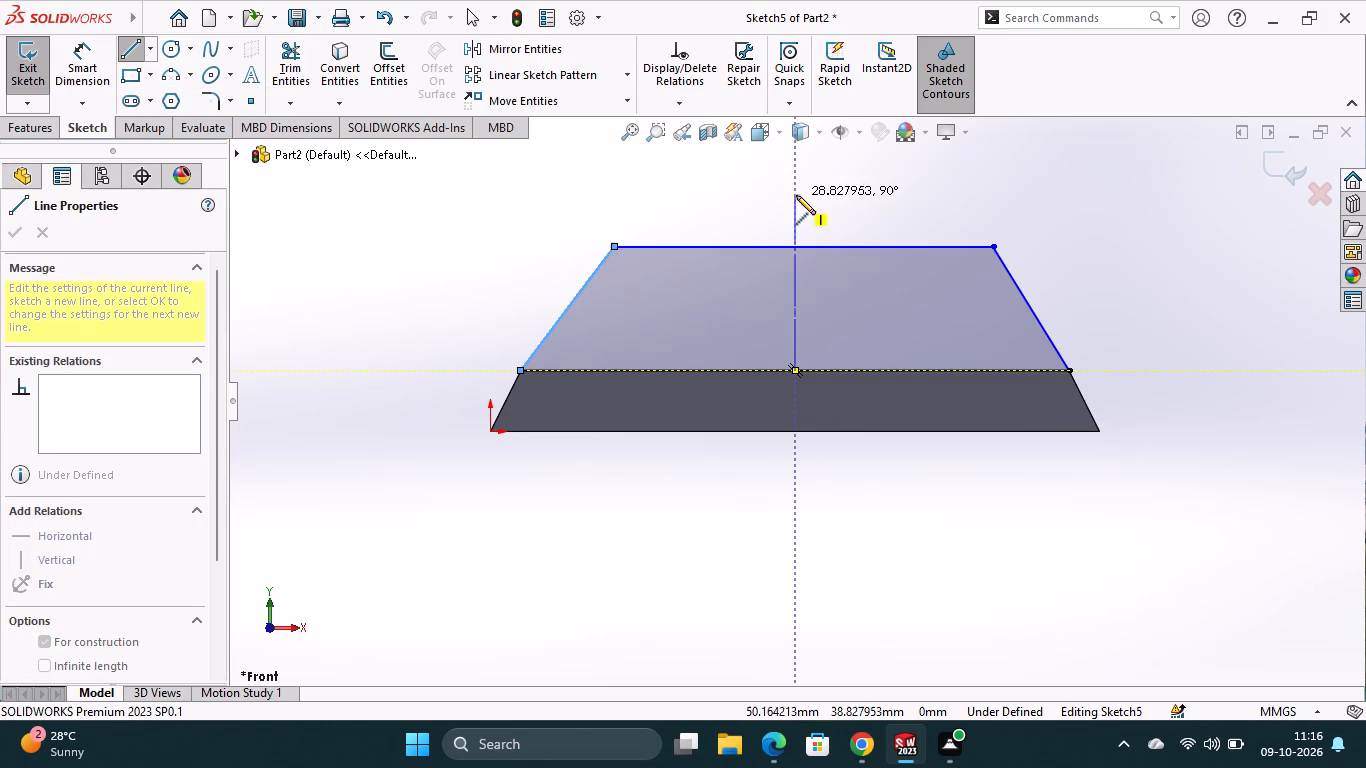
left_click(796, 195)
key("Escape")
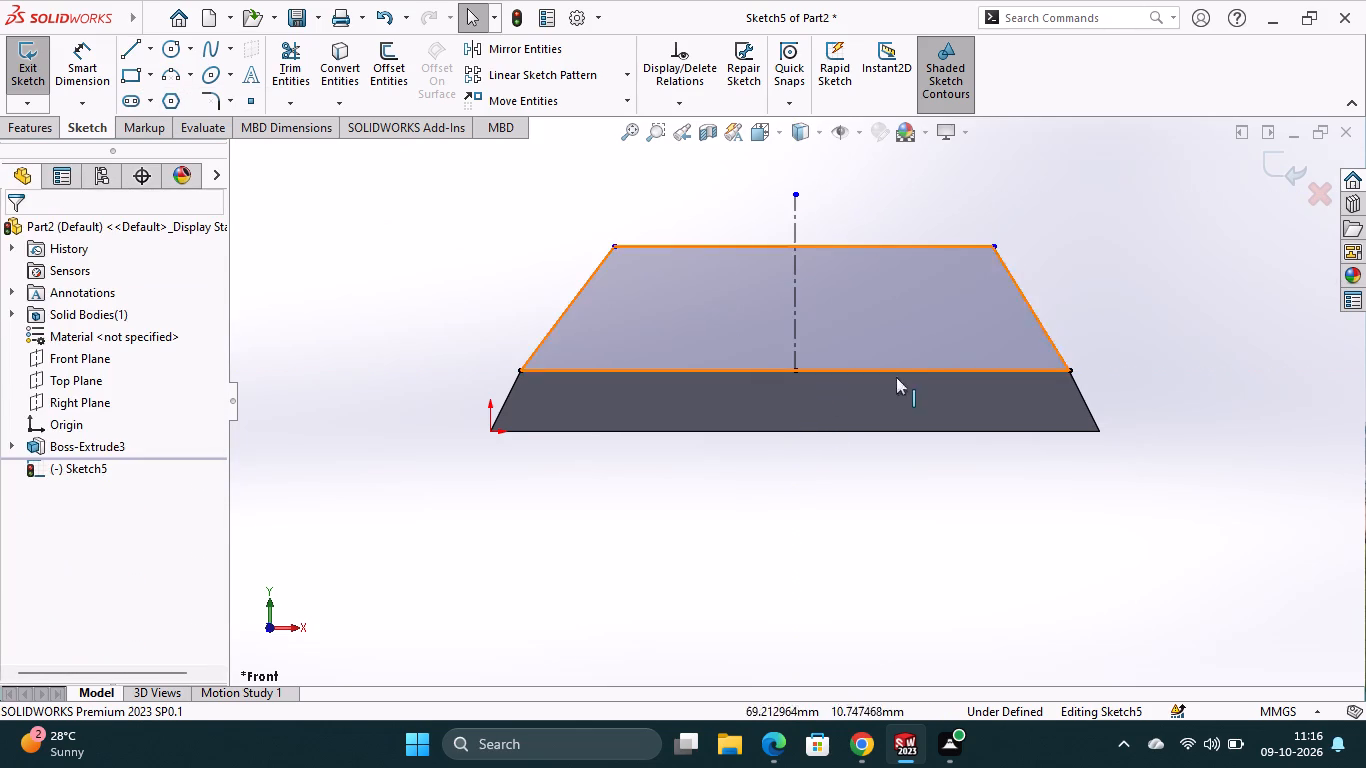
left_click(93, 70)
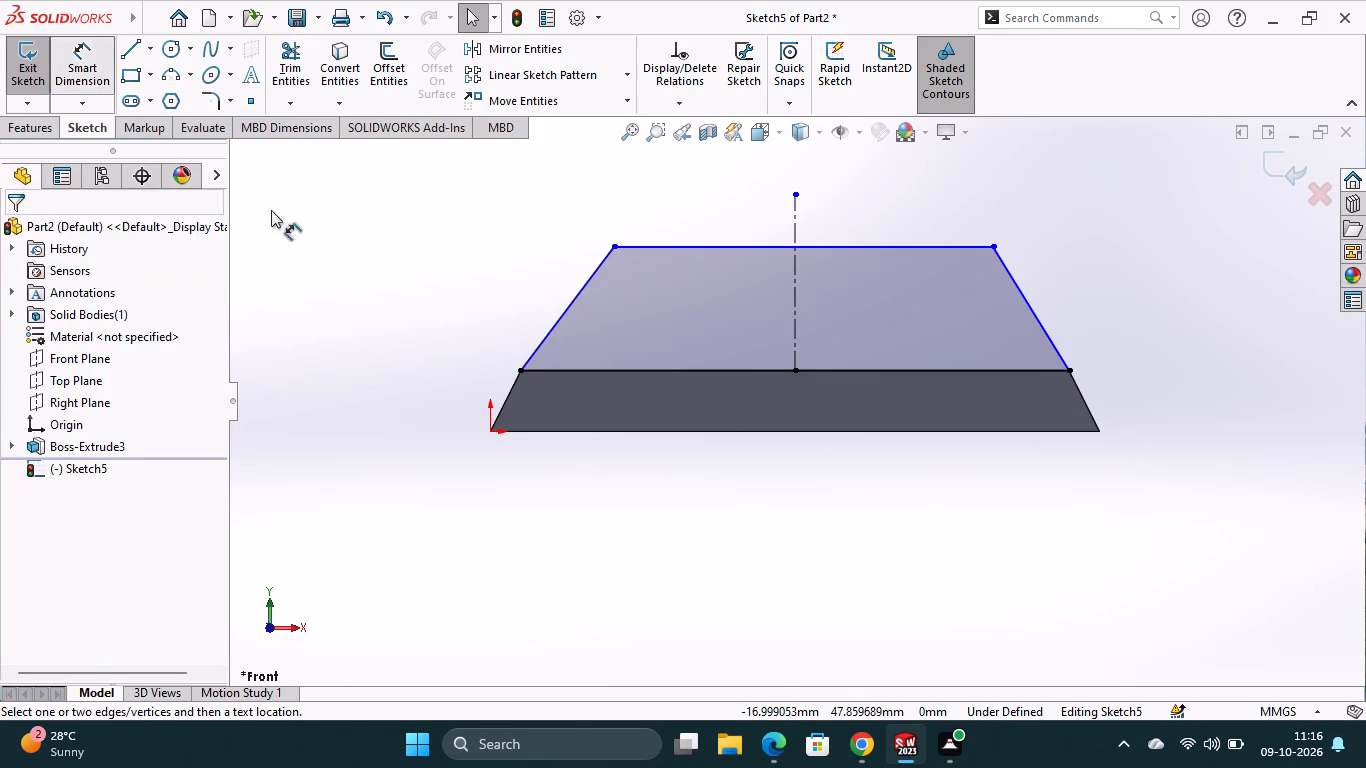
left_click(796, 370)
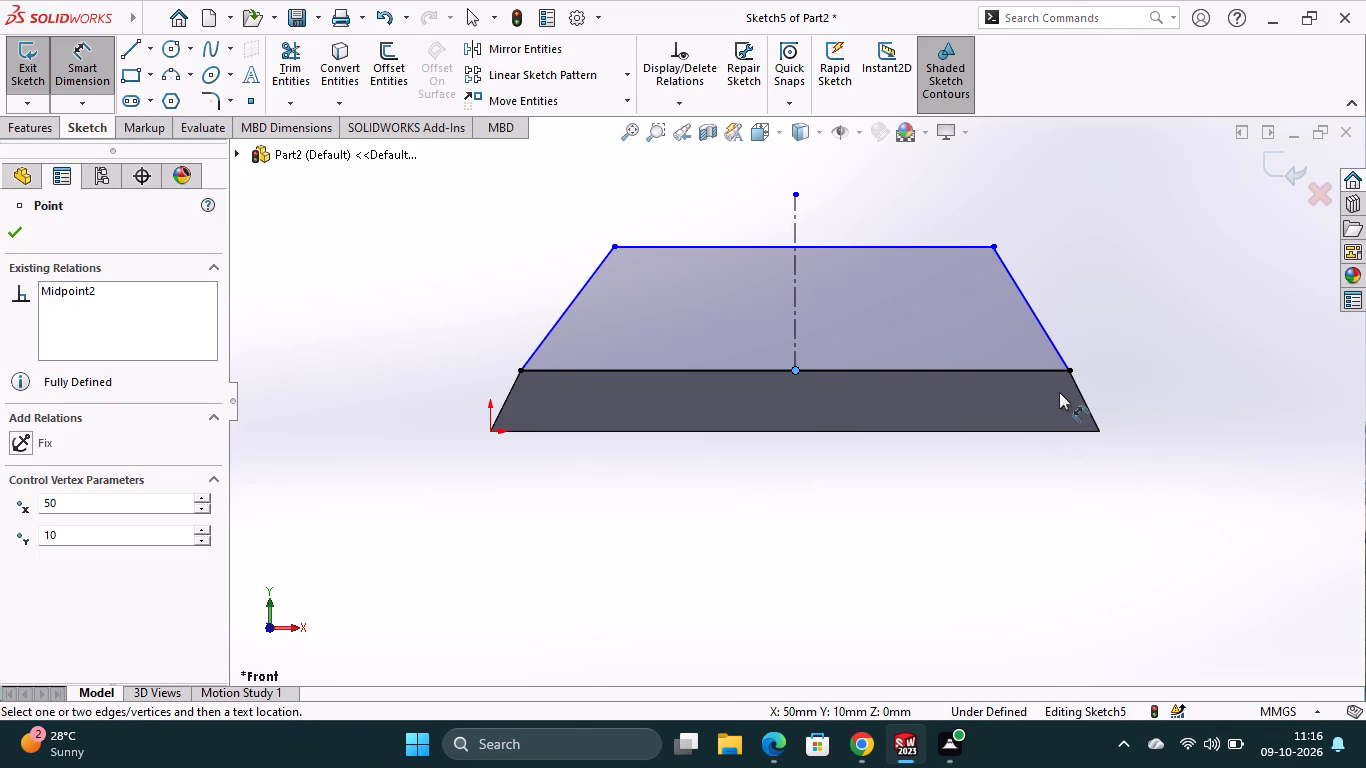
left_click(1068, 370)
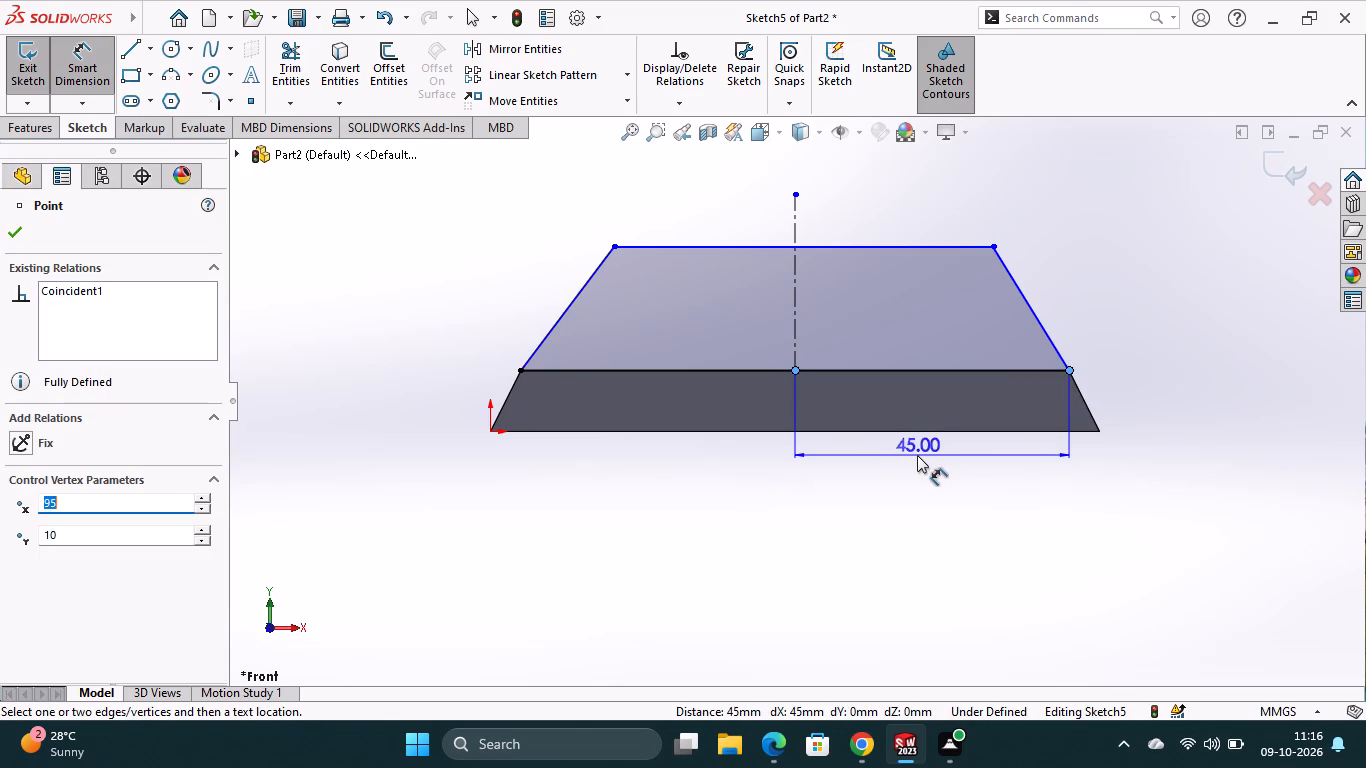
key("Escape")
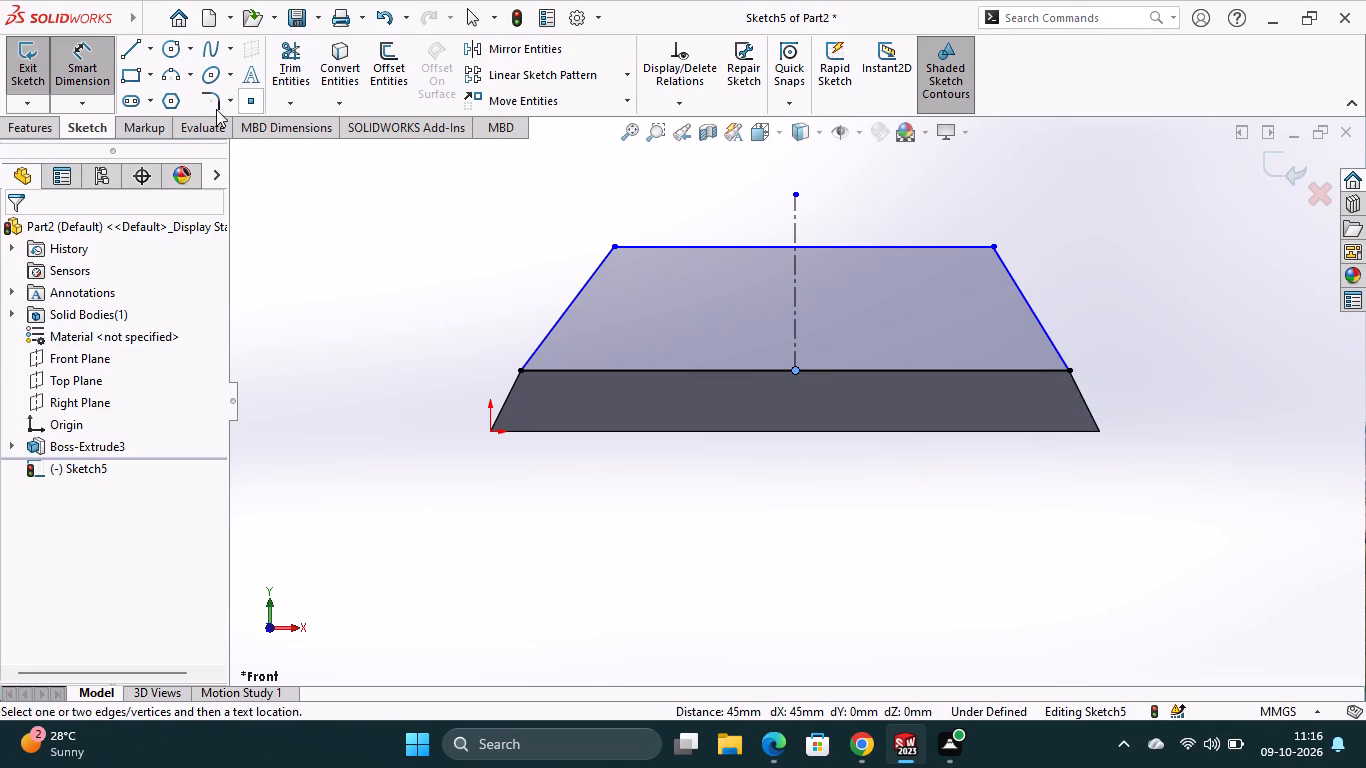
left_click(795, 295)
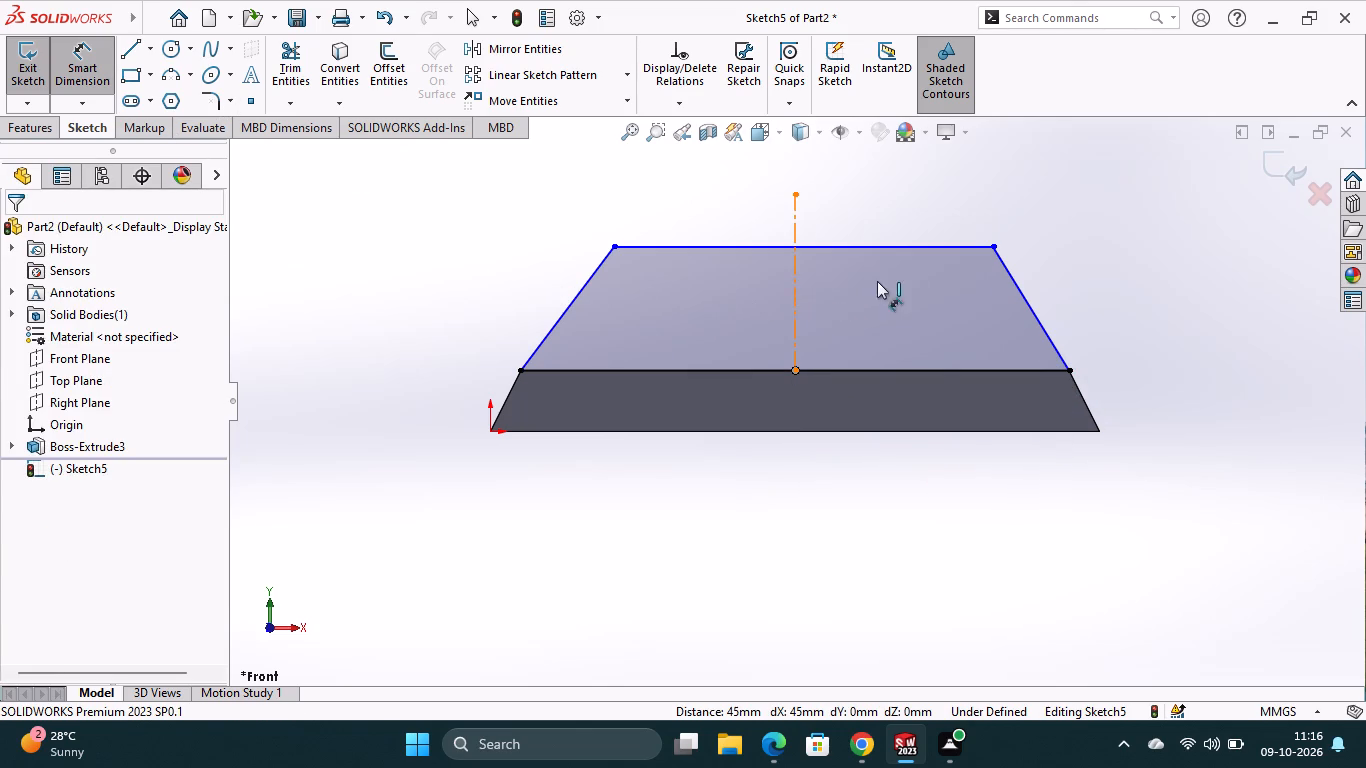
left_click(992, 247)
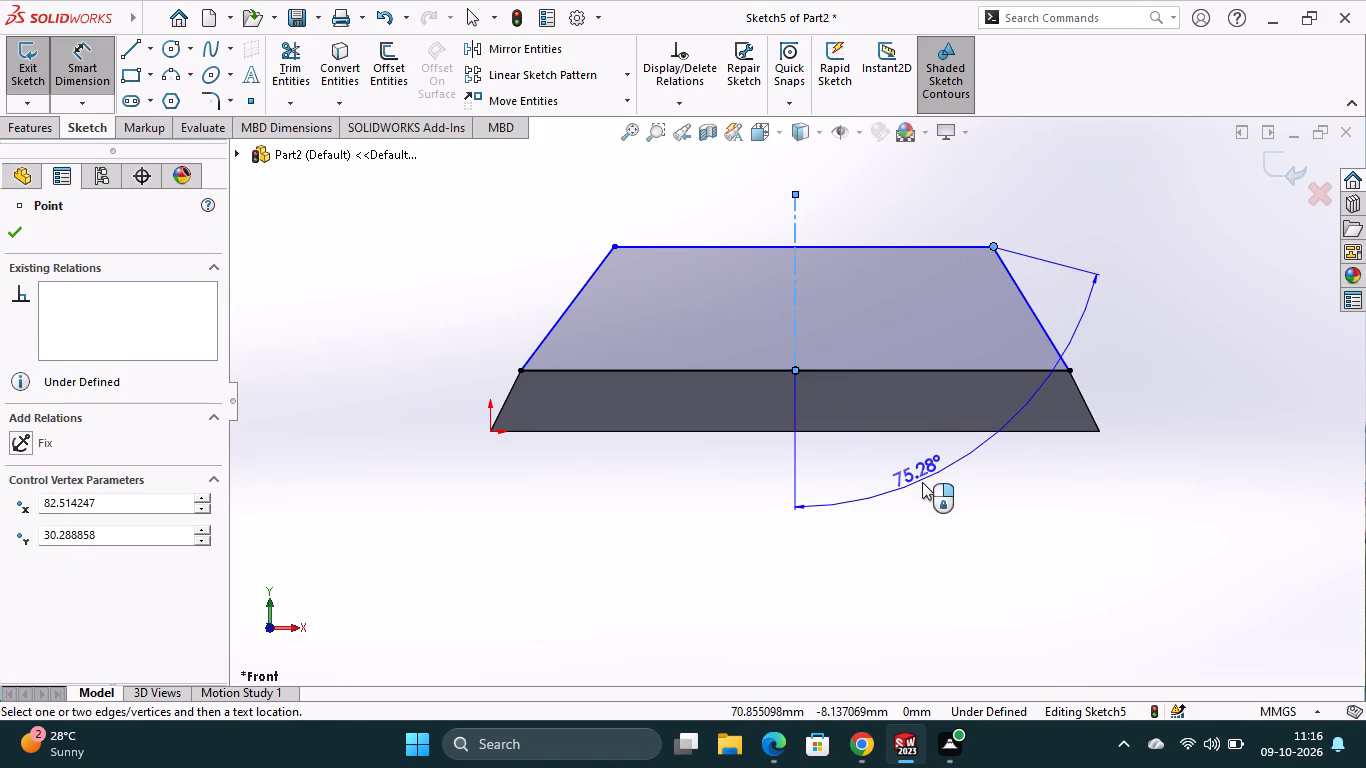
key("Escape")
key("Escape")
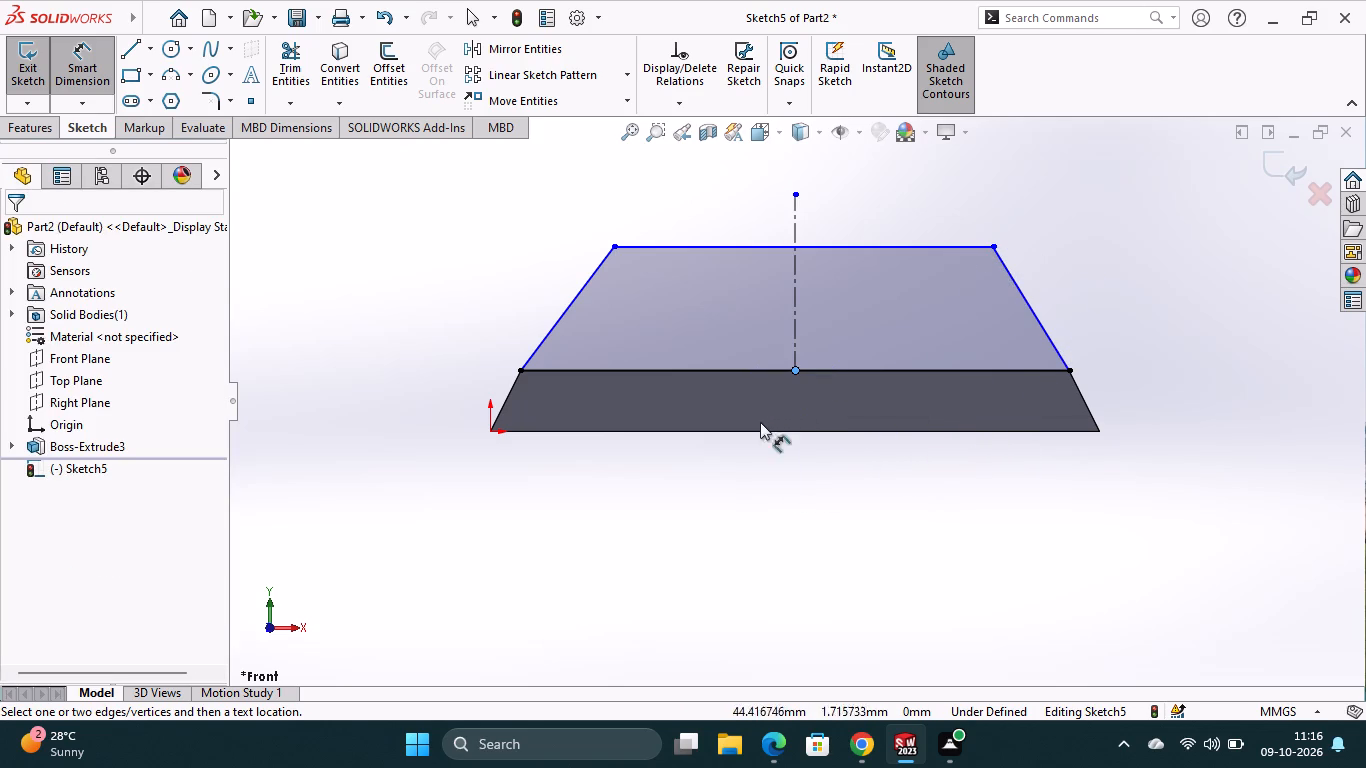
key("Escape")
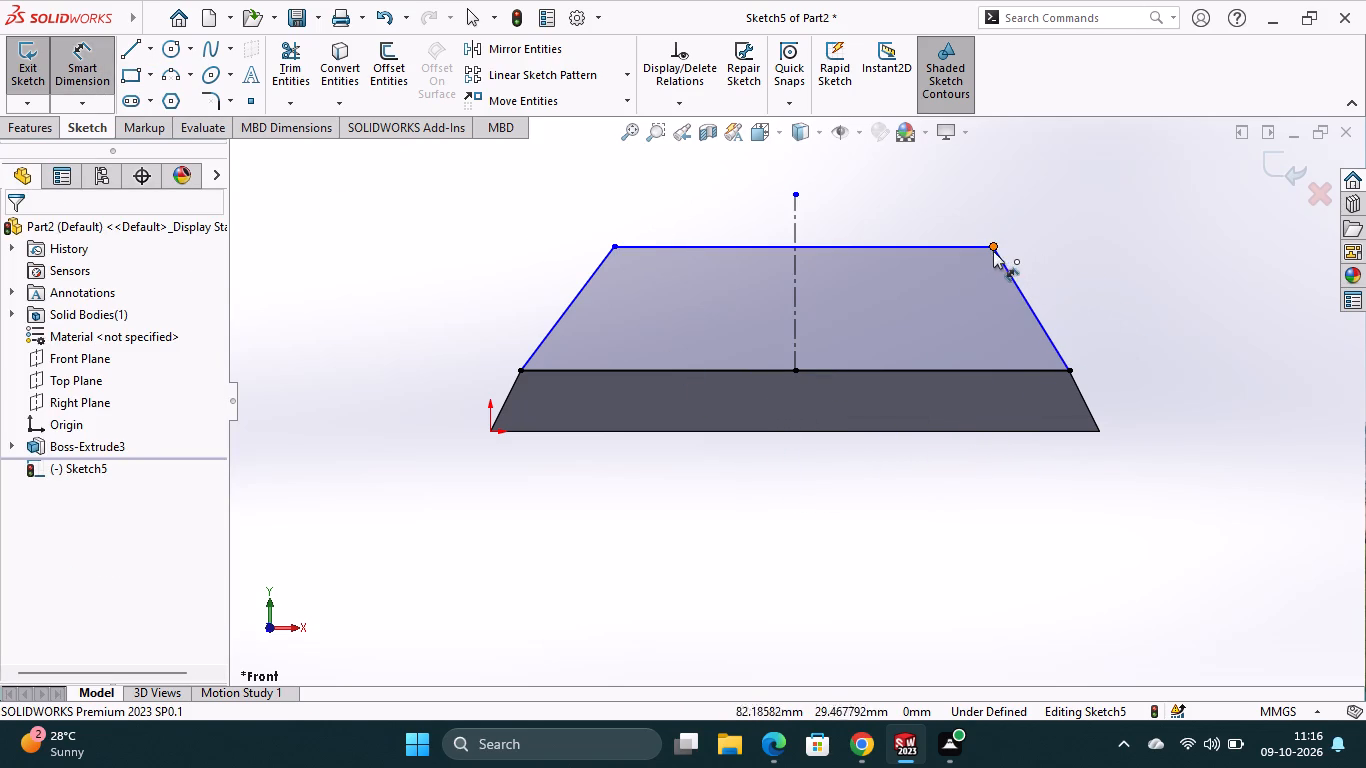
Dimension each upper corner of the new trapezoid to 25 mm from the vertical centerline.
left_click(993, 248)
left_click(793, 282)
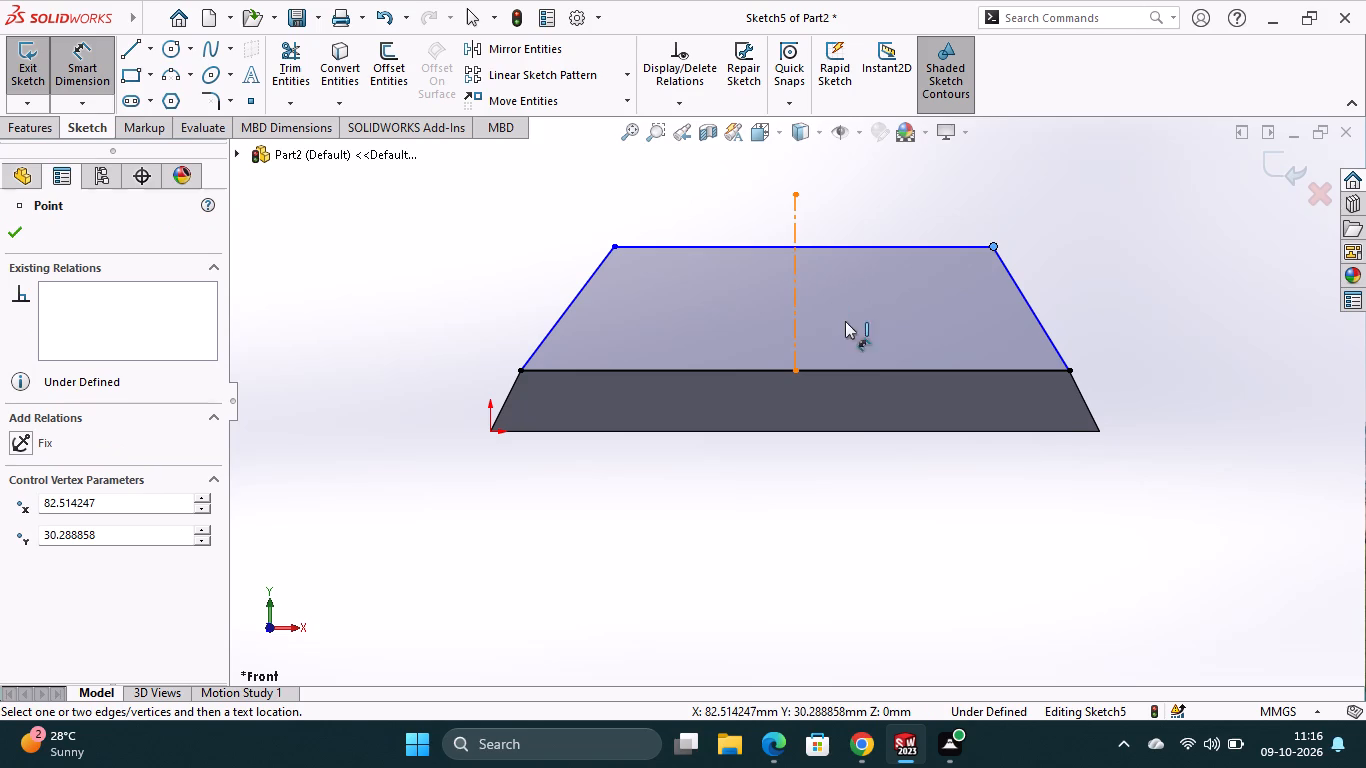
left_click(891, 504)
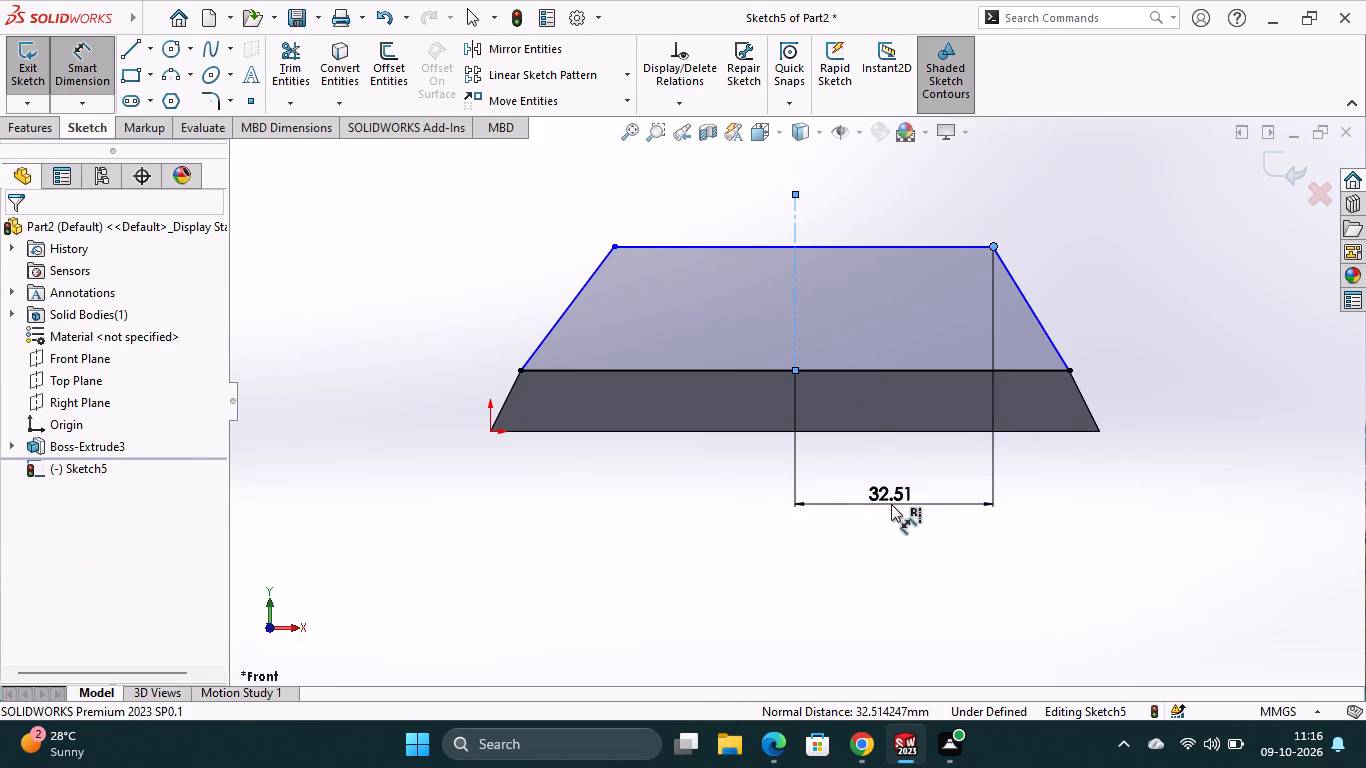
type("24")
key("BackSpace")
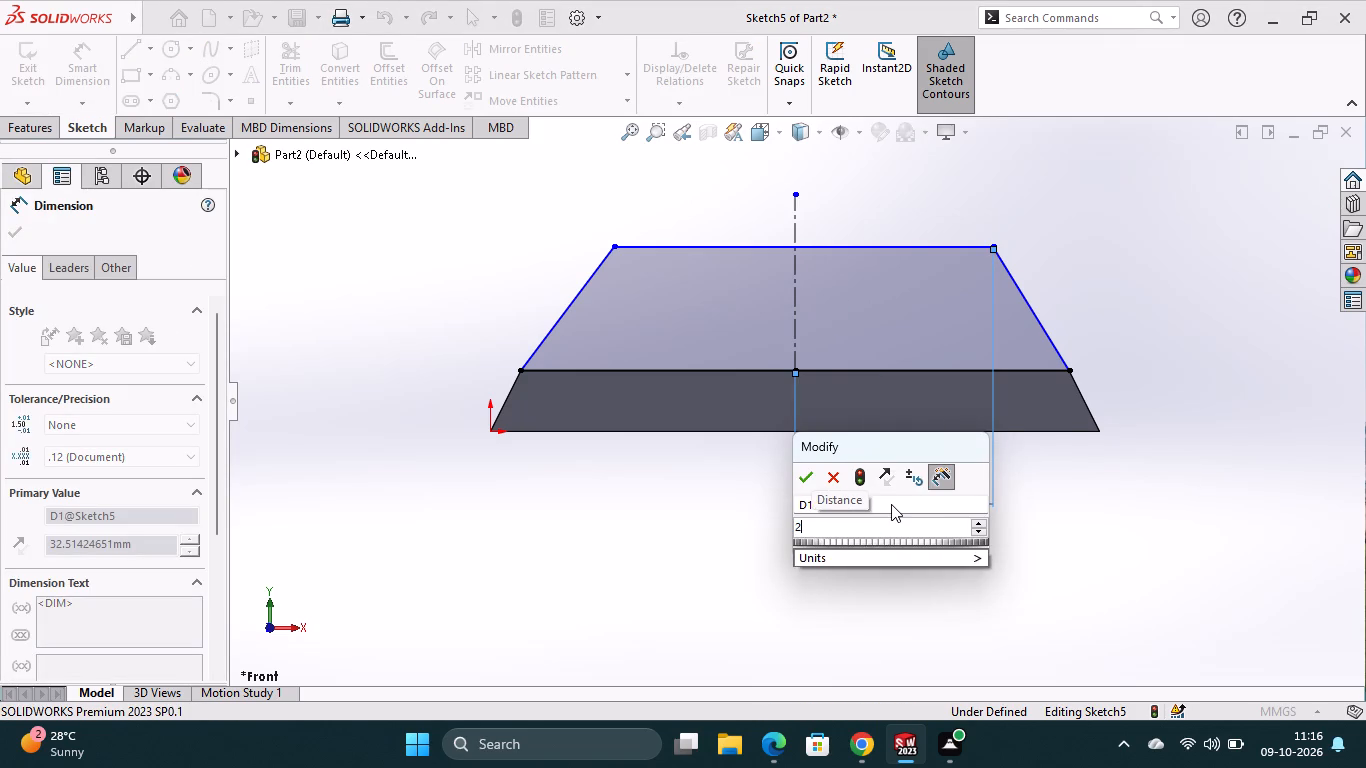
key("5")
key("Return")
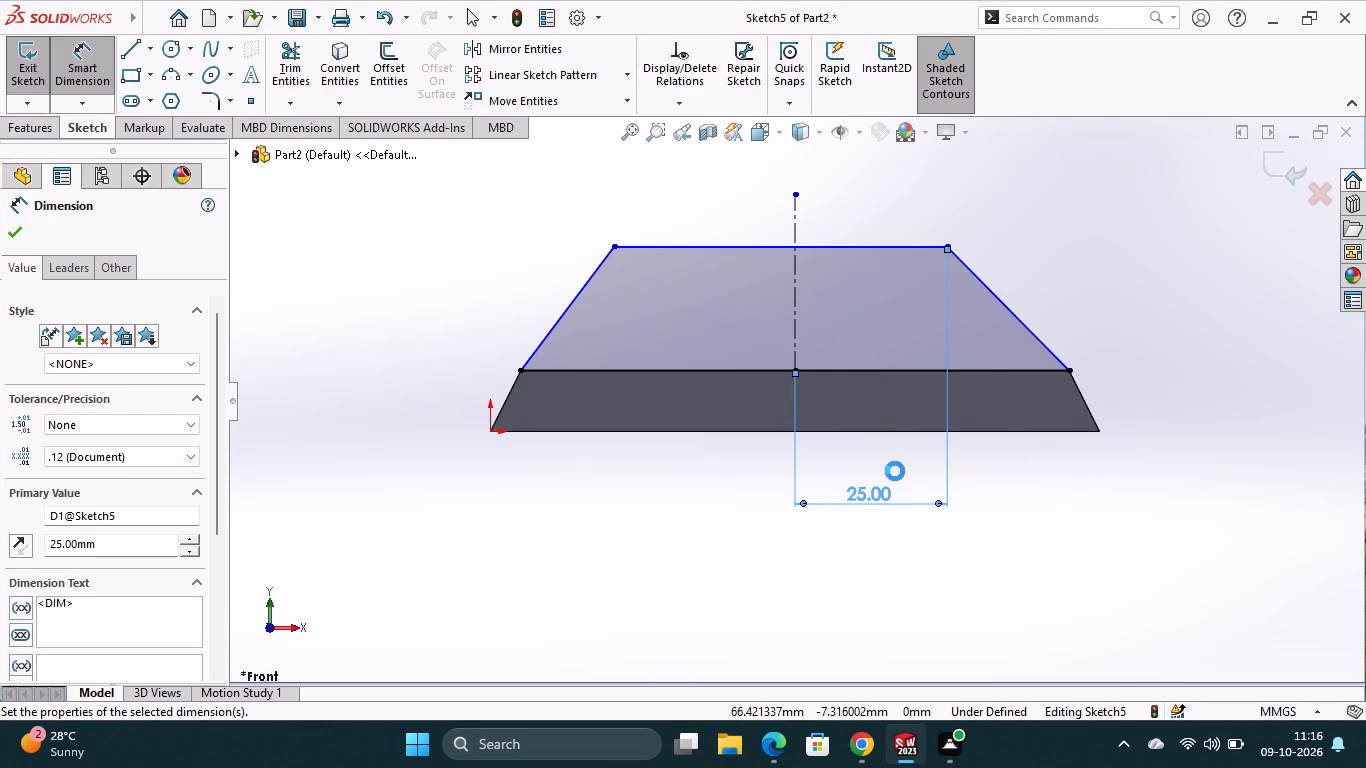
left_click(797, 297)
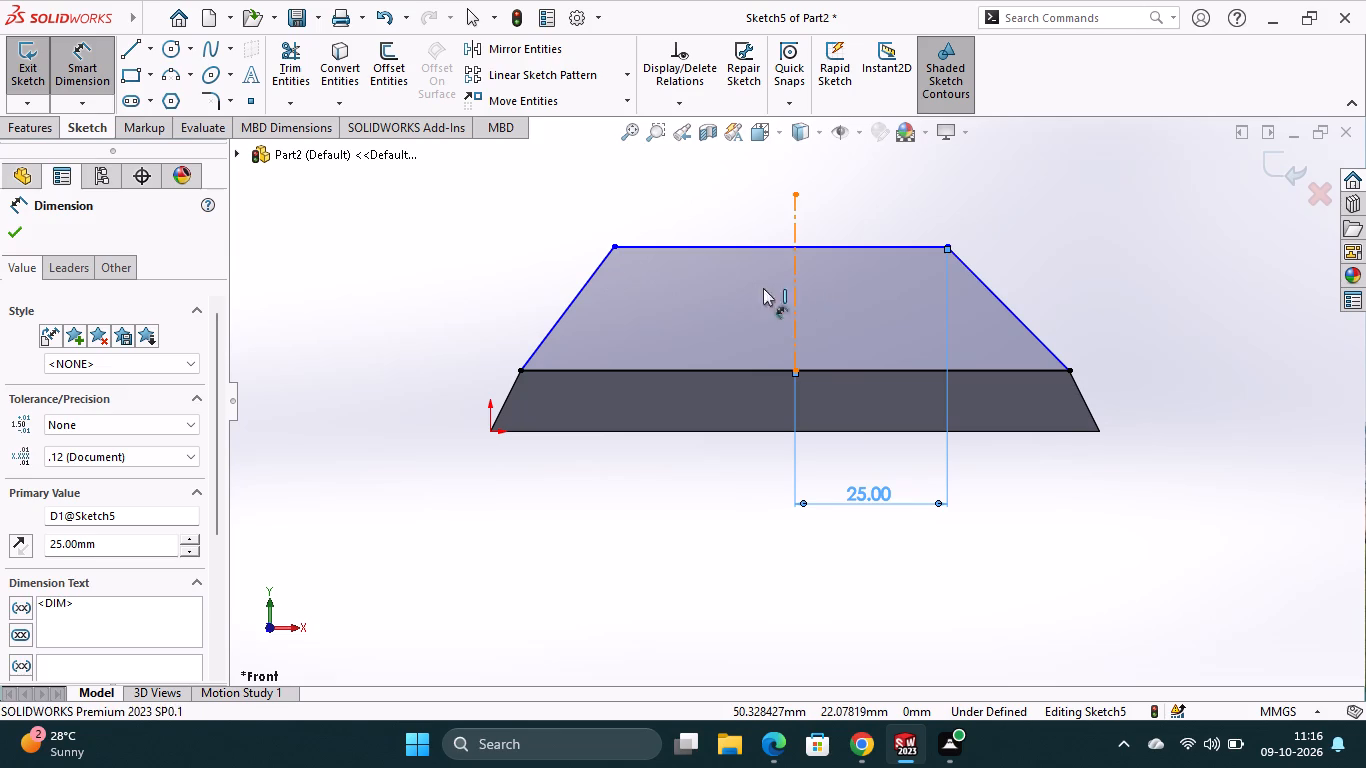
left_click(614, 247)
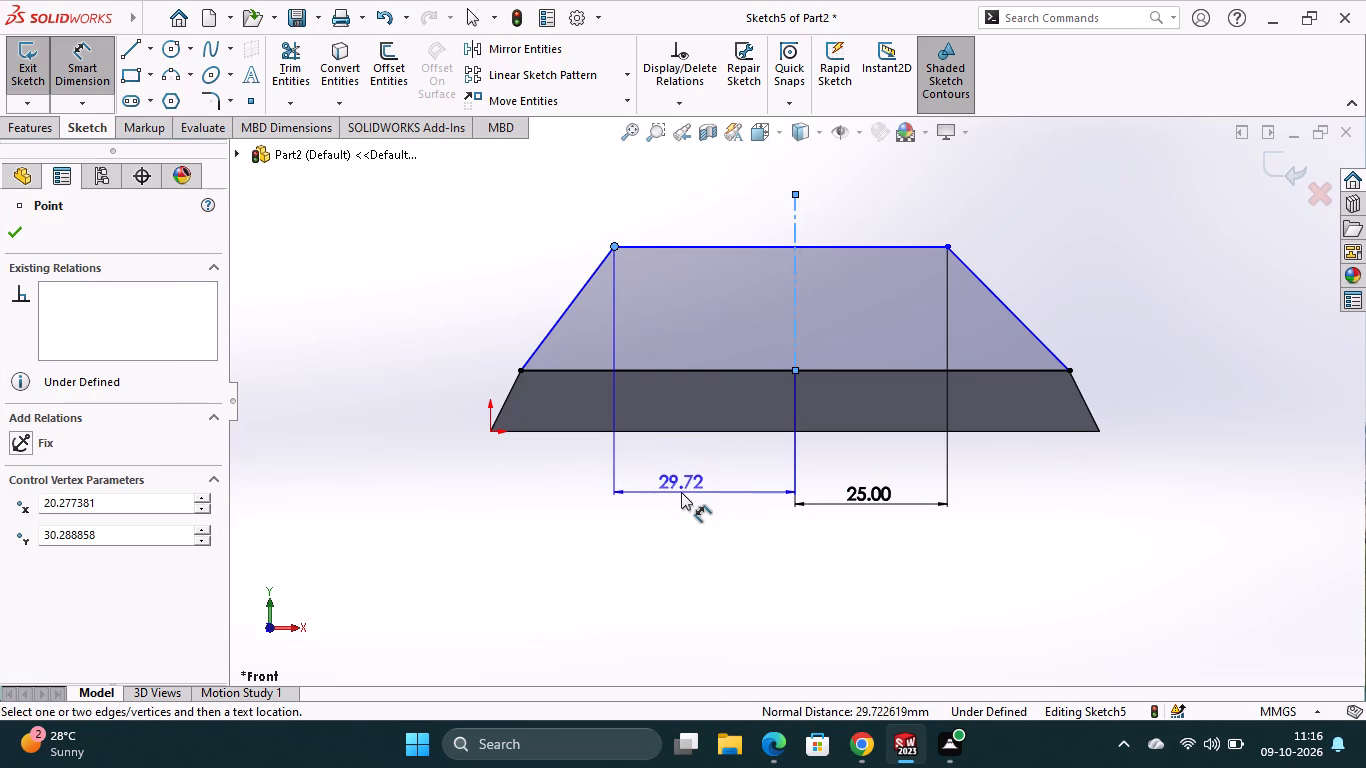
left_click(681, 493)
type("25")
key("Return")
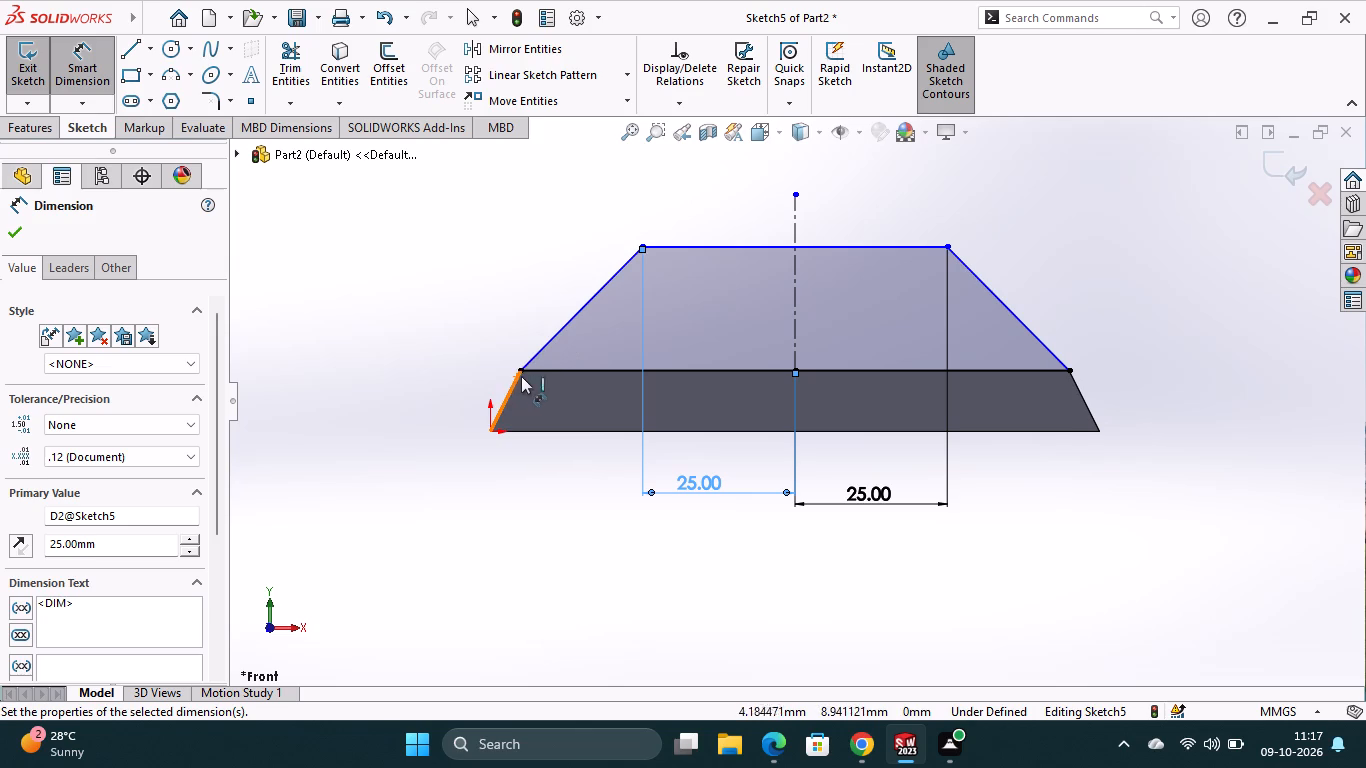
Dimension the new trapezoid's vertical height to 40 mm and exit the sketch.
left_click(1068, 367)
left_click(945, 247)
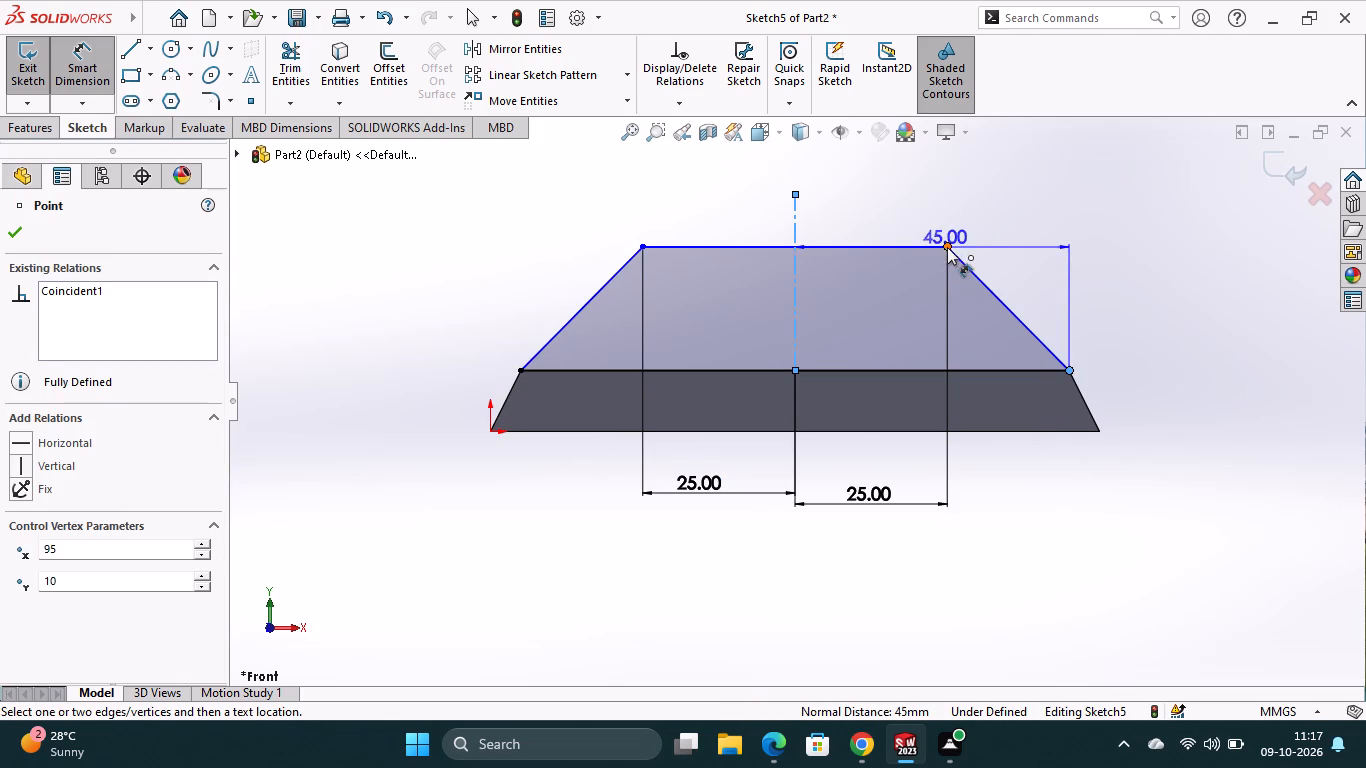
left_click(1104, 295)
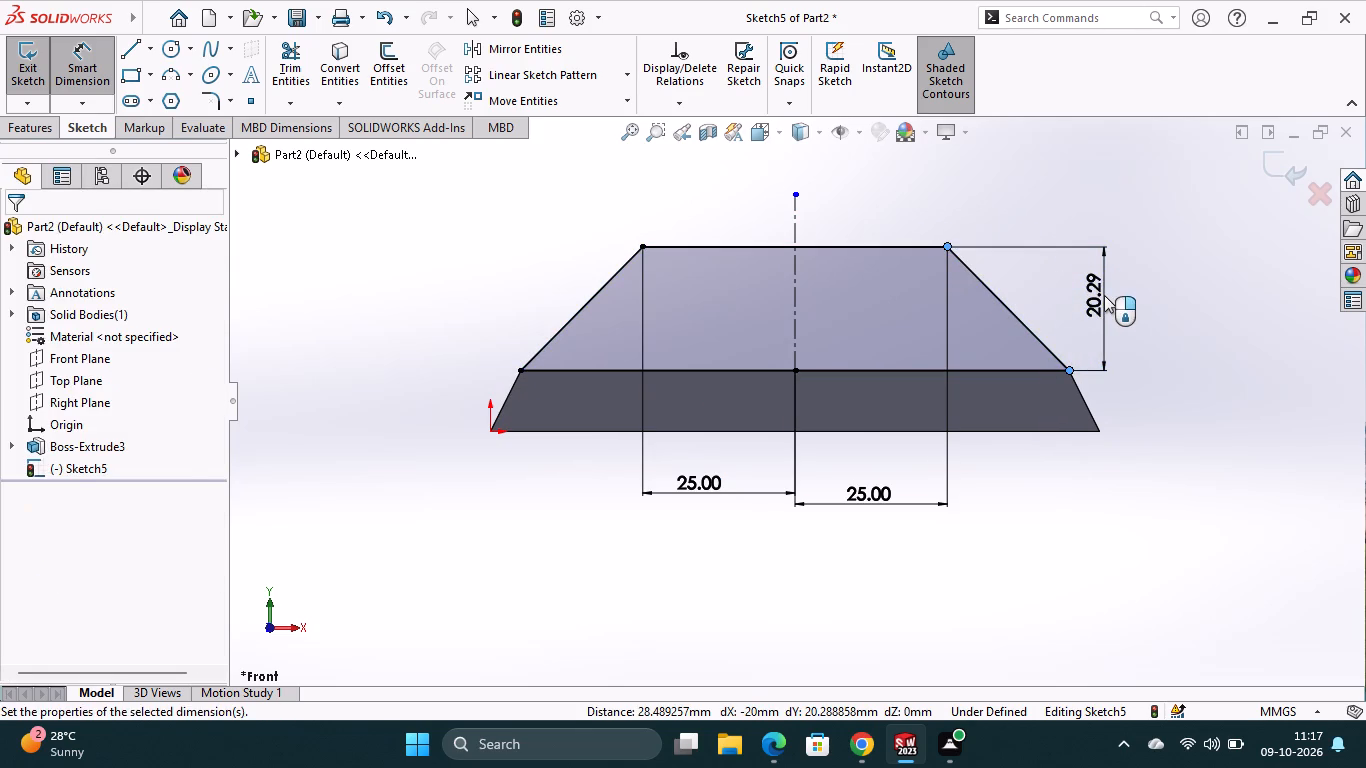
type("40")
key("Return")
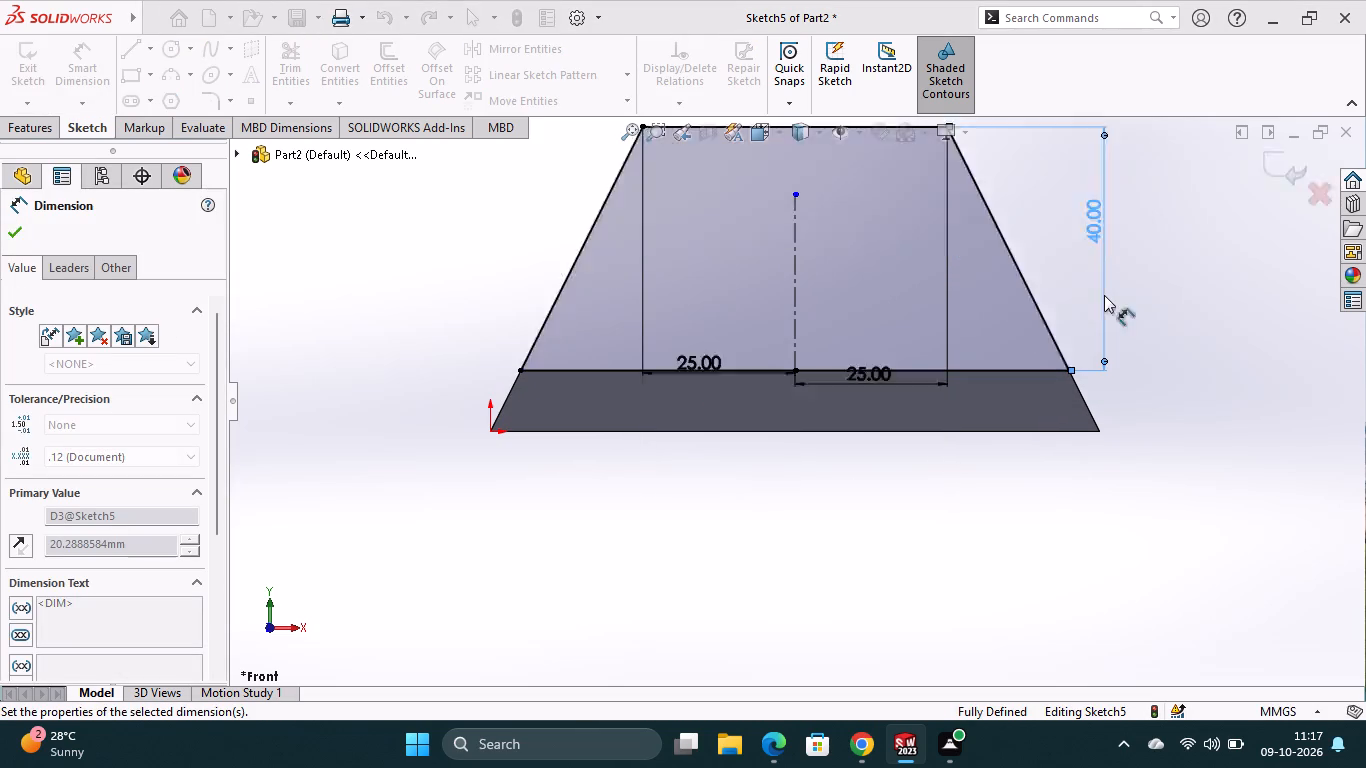
scroll(850, 300, "up", 2)
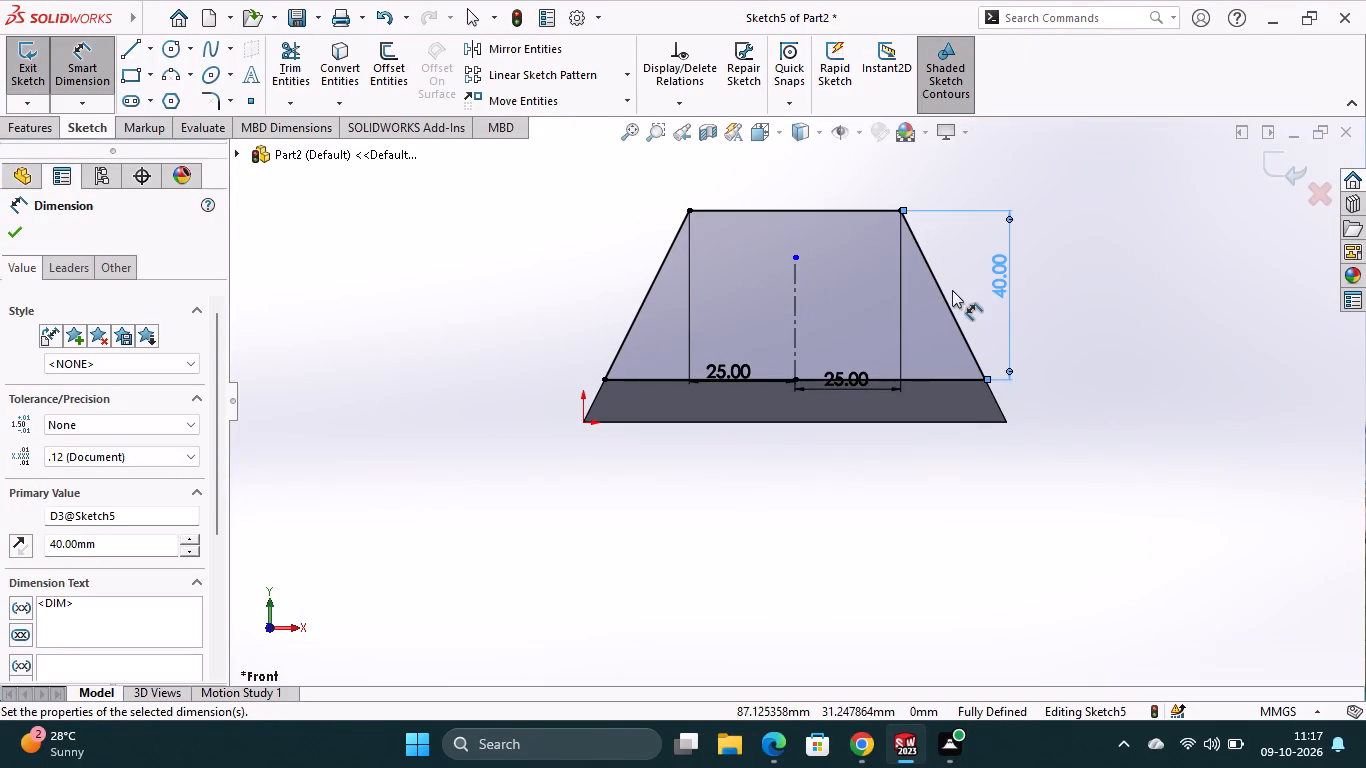
left_click(40, 77)
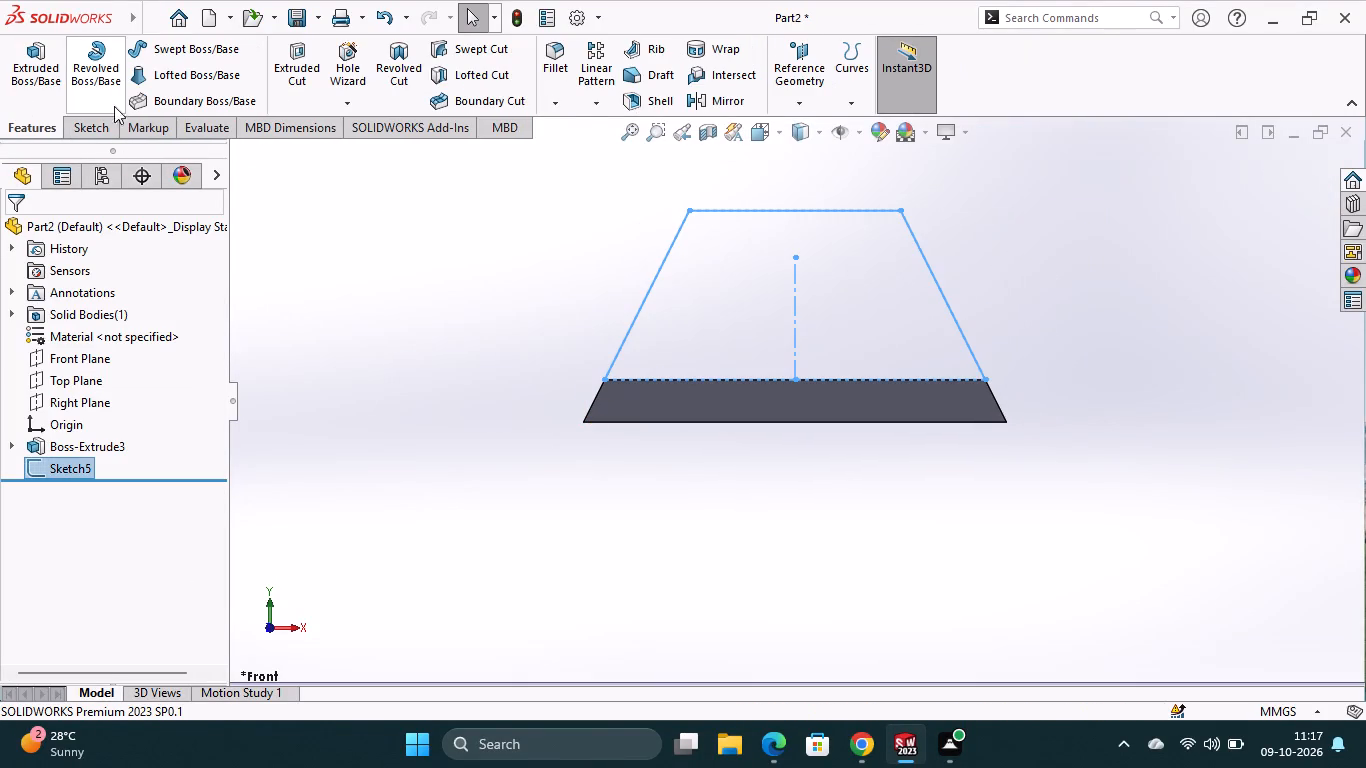
Extrude the upper trapezoid sketch 16 mm mid-plane, merged with the base.
left_click(44, 71)
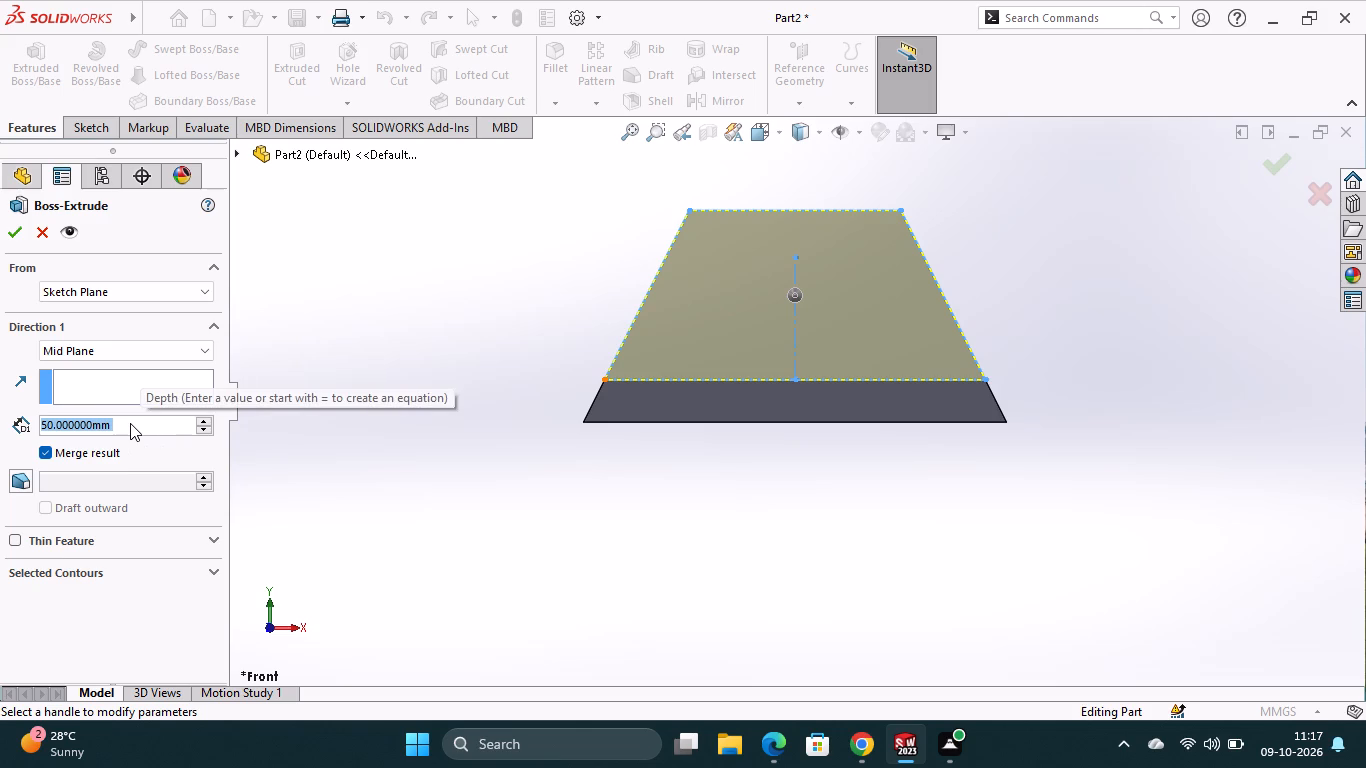
key("1")
key("6")
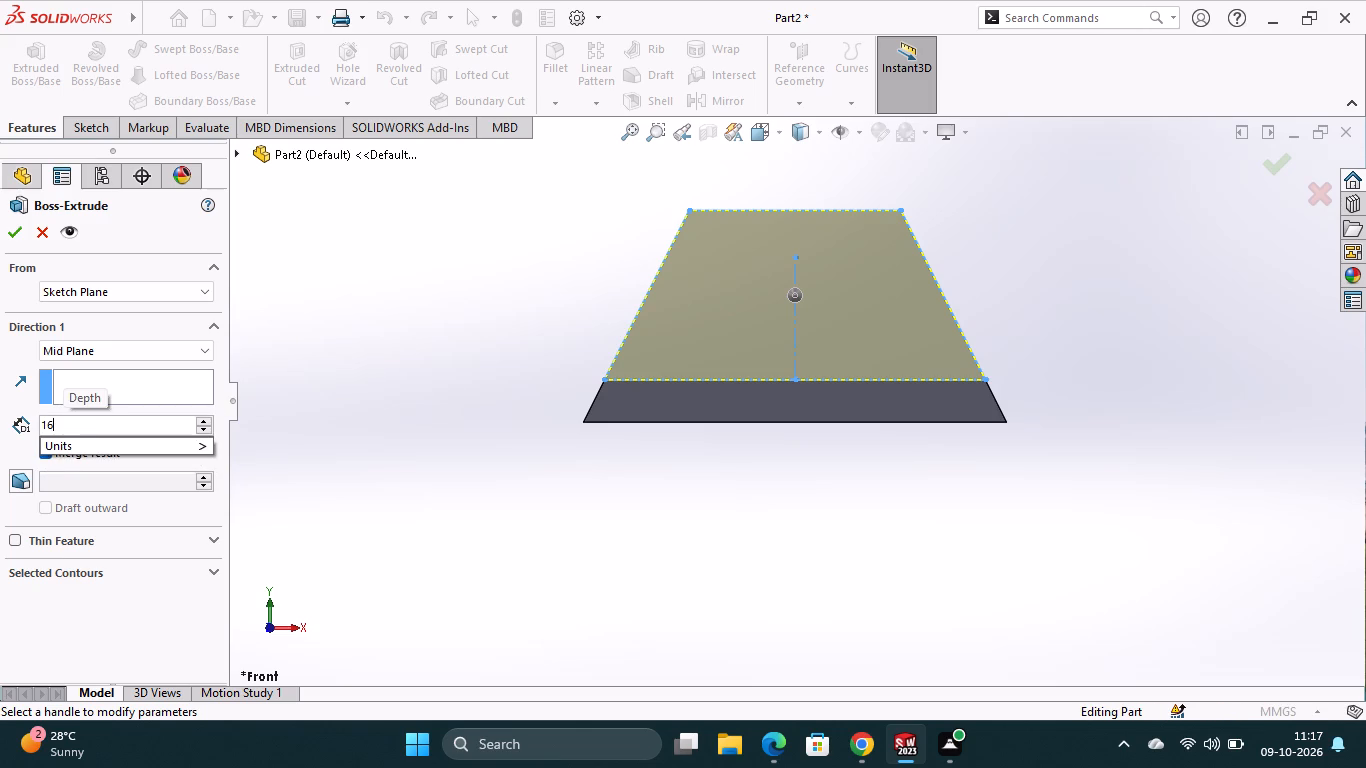
key("Return")
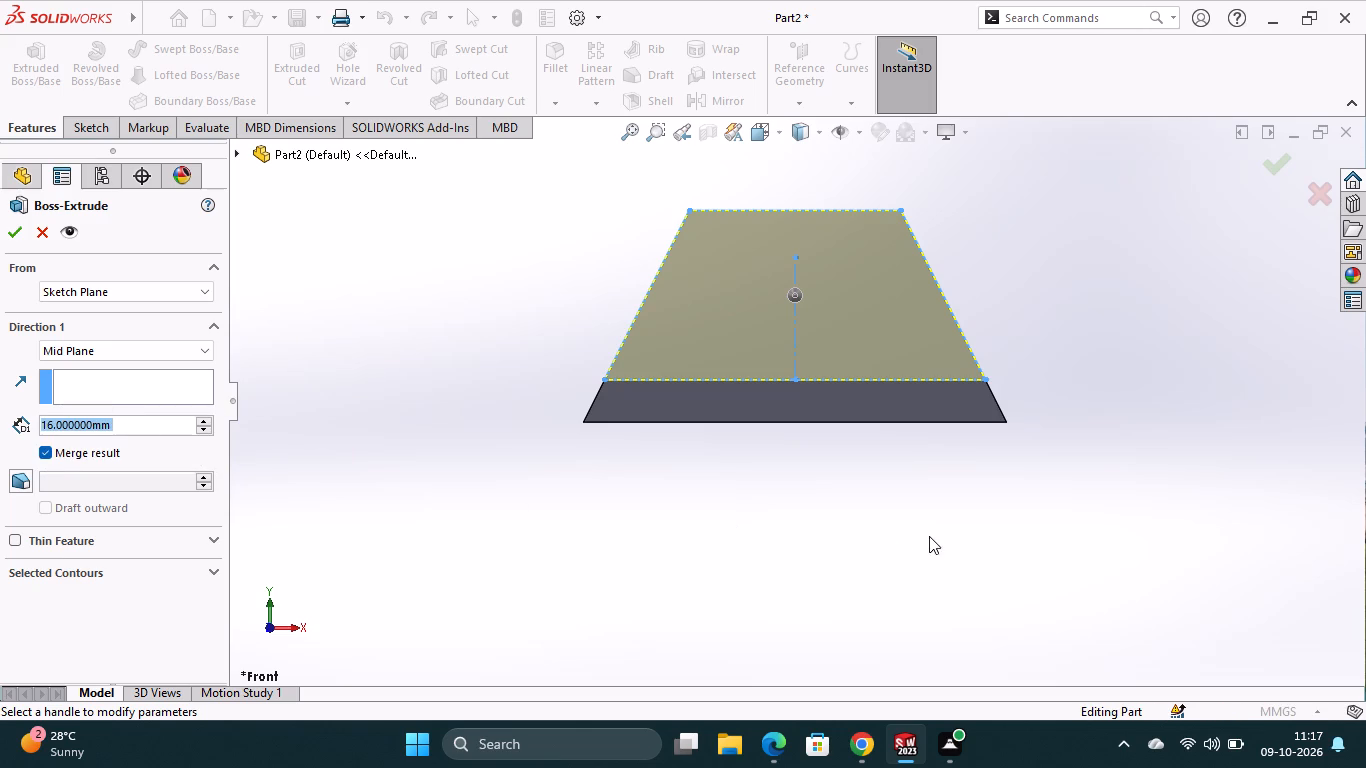
middle_click_drag(929, 532, 698, 557)
scroll(698, 557, "up", 1)
middle_click_drag(700, 555, 735, 570)
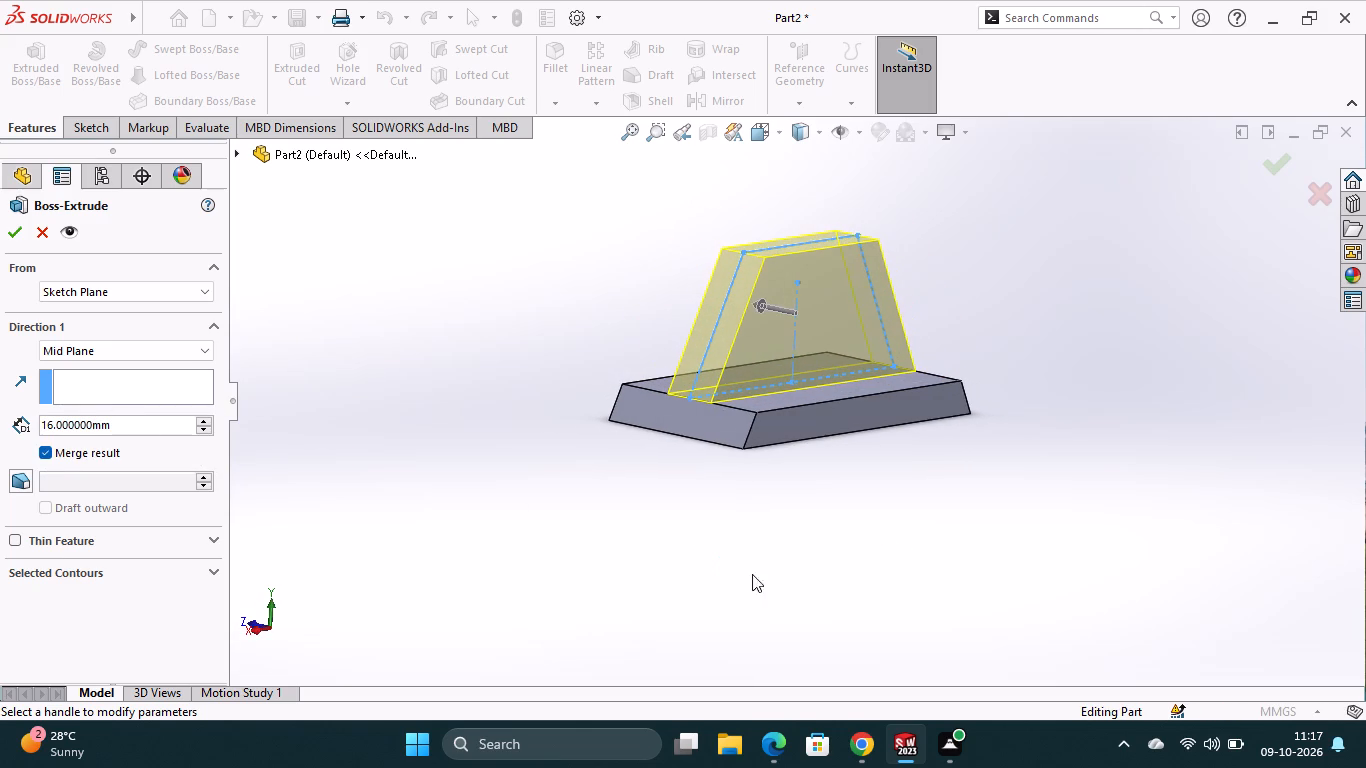
left_click(13, 240)
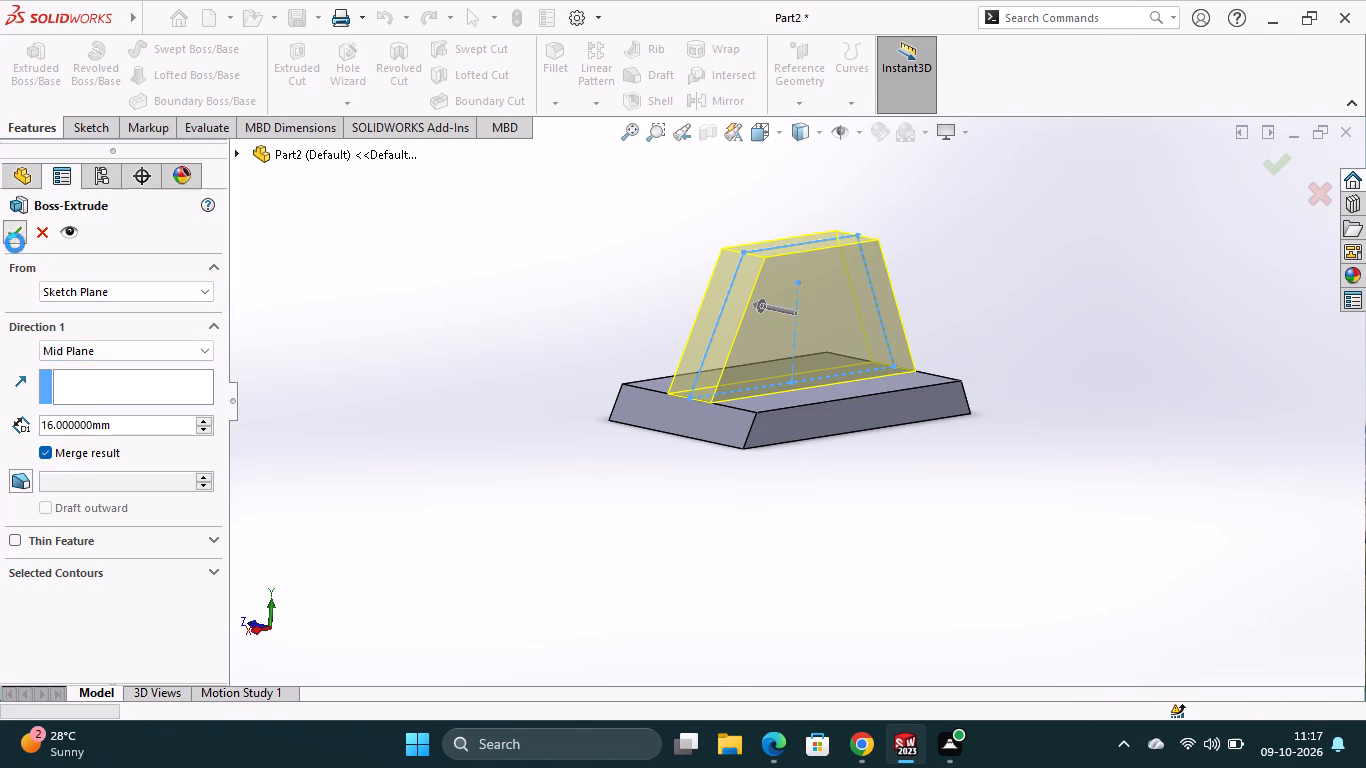
On the Front Plane, sketch a circle of about 17.6 mm radius, centred on the upper body about 30 mm above the base's top edge.
middle_click_drag(731, 533, 848, 560)
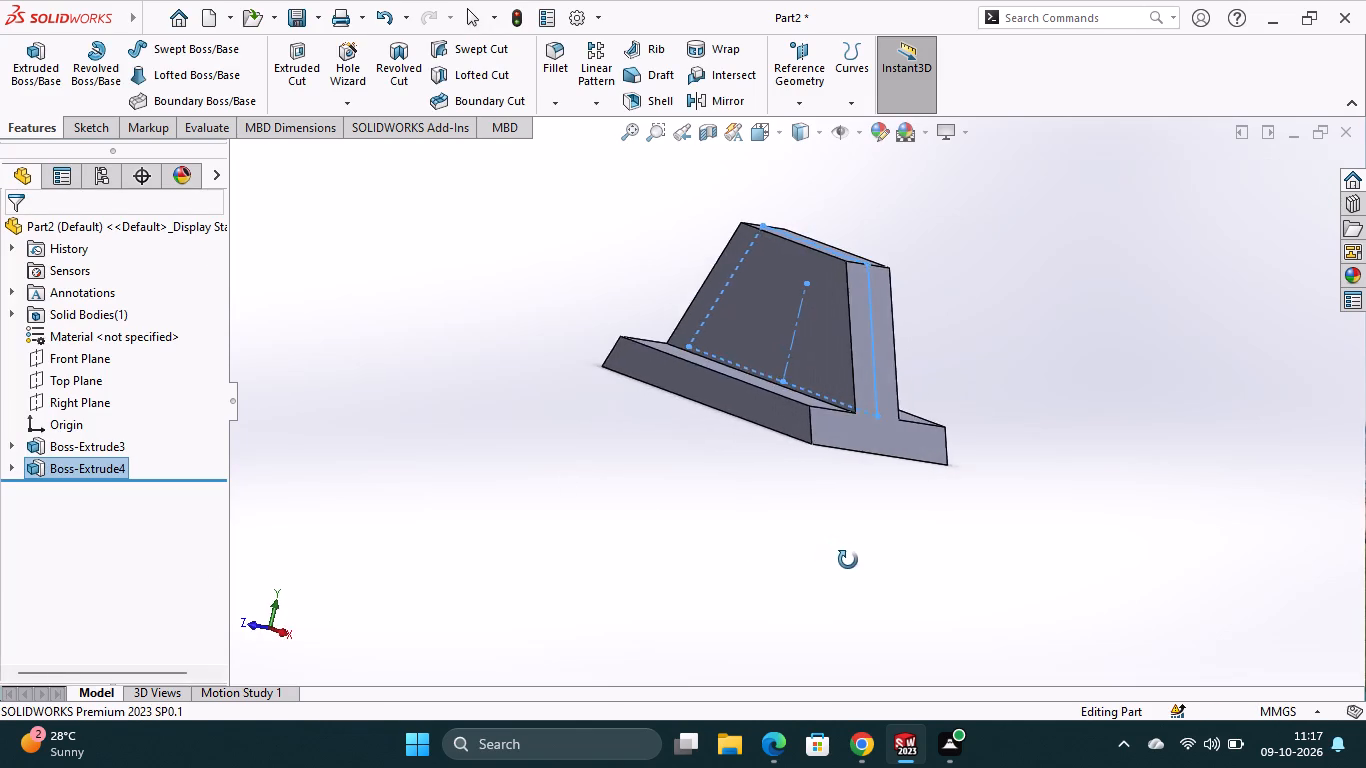
middle_click_drag(848, 560, 692, 524)
scroll(710, 528, "down", 1)
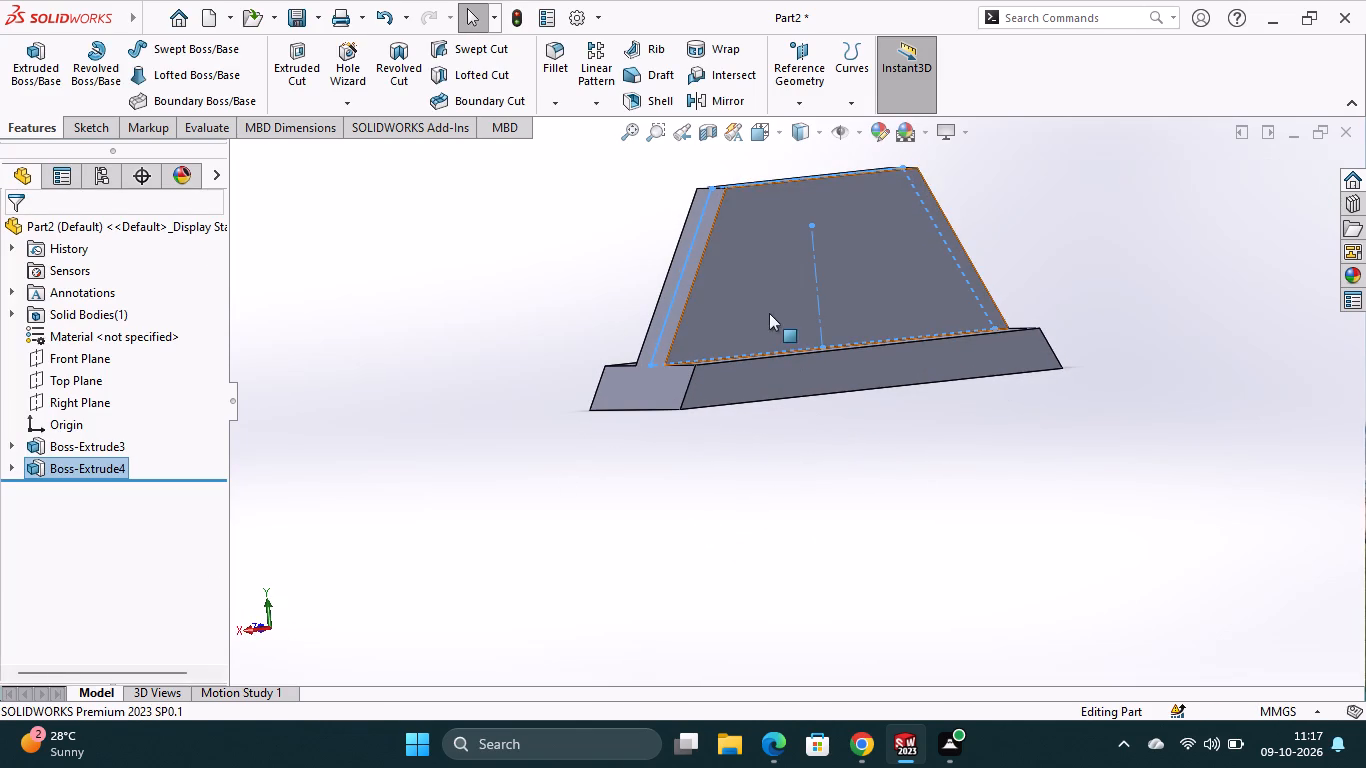
left_click(74, 360)
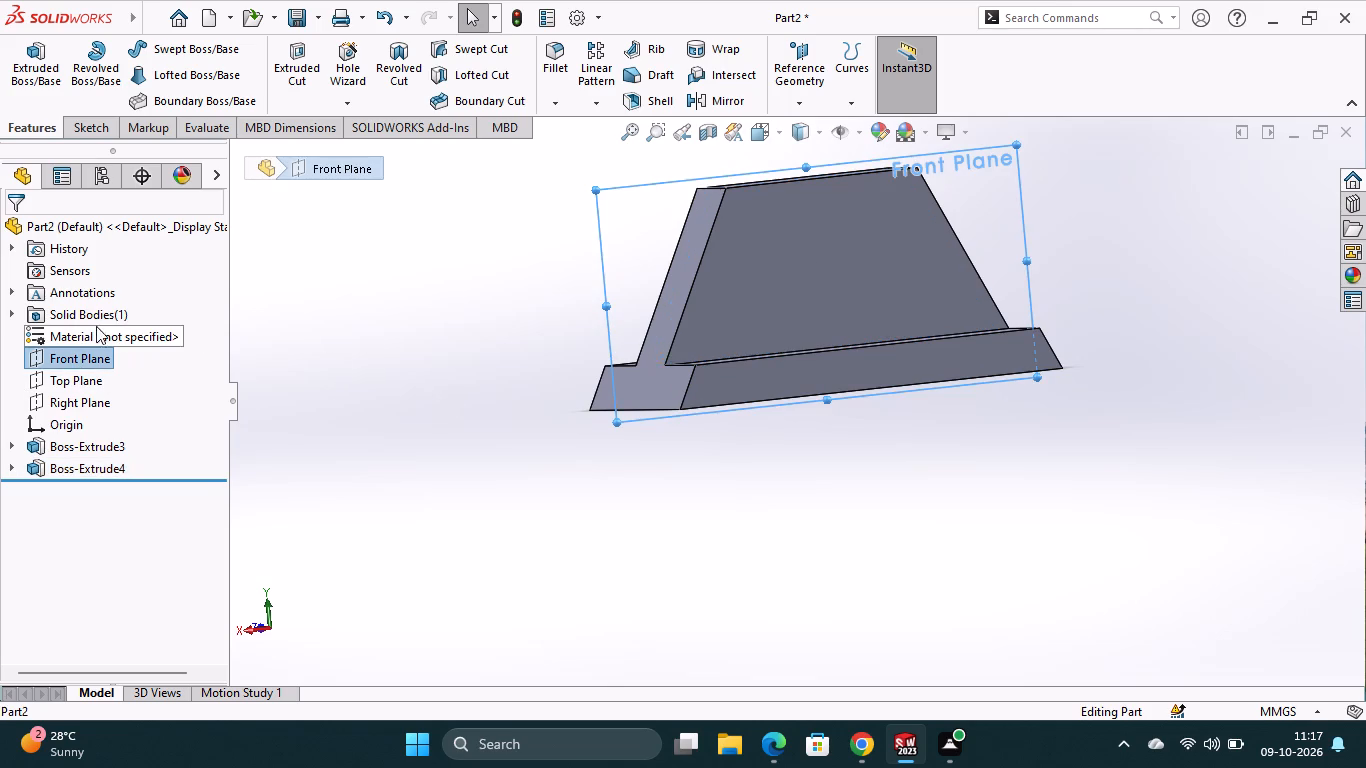
right_click(95, 357)
left_click(113, 329)
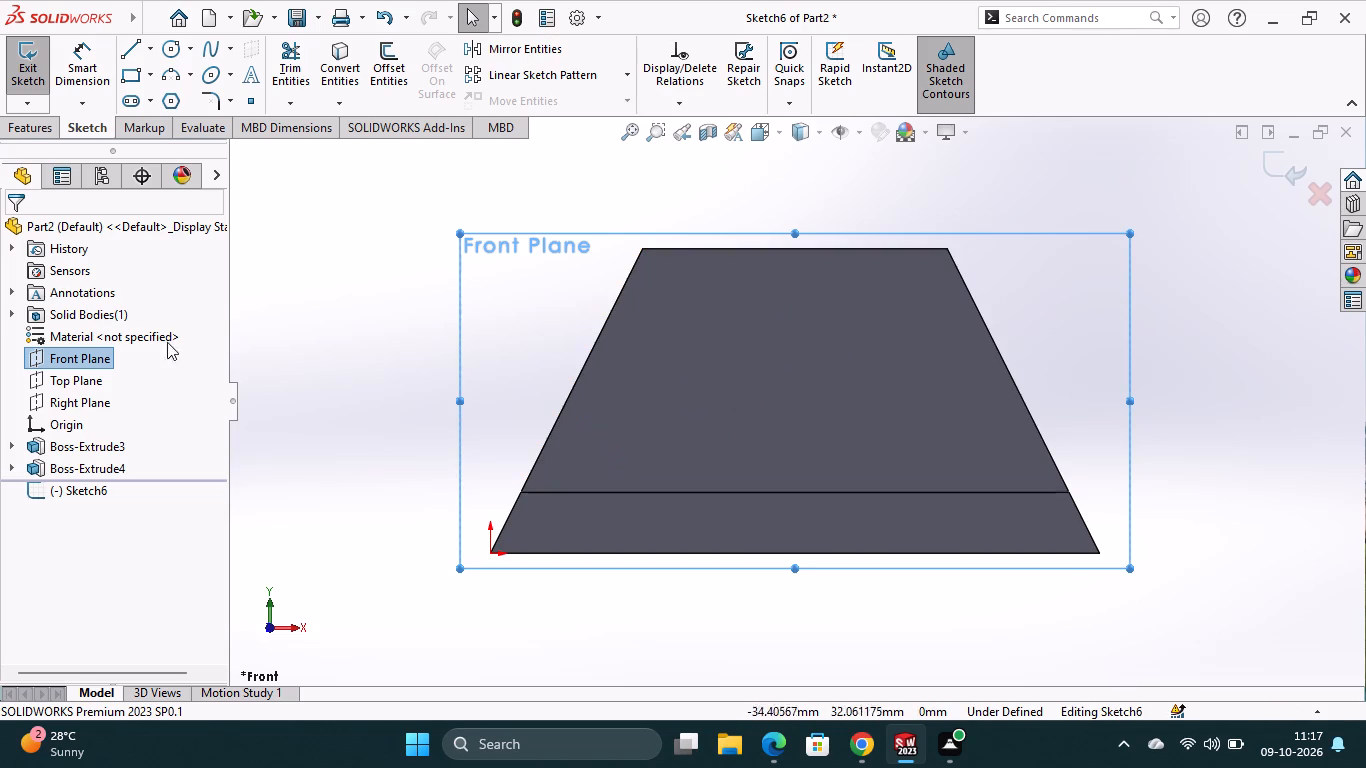
left_click(165, 51)
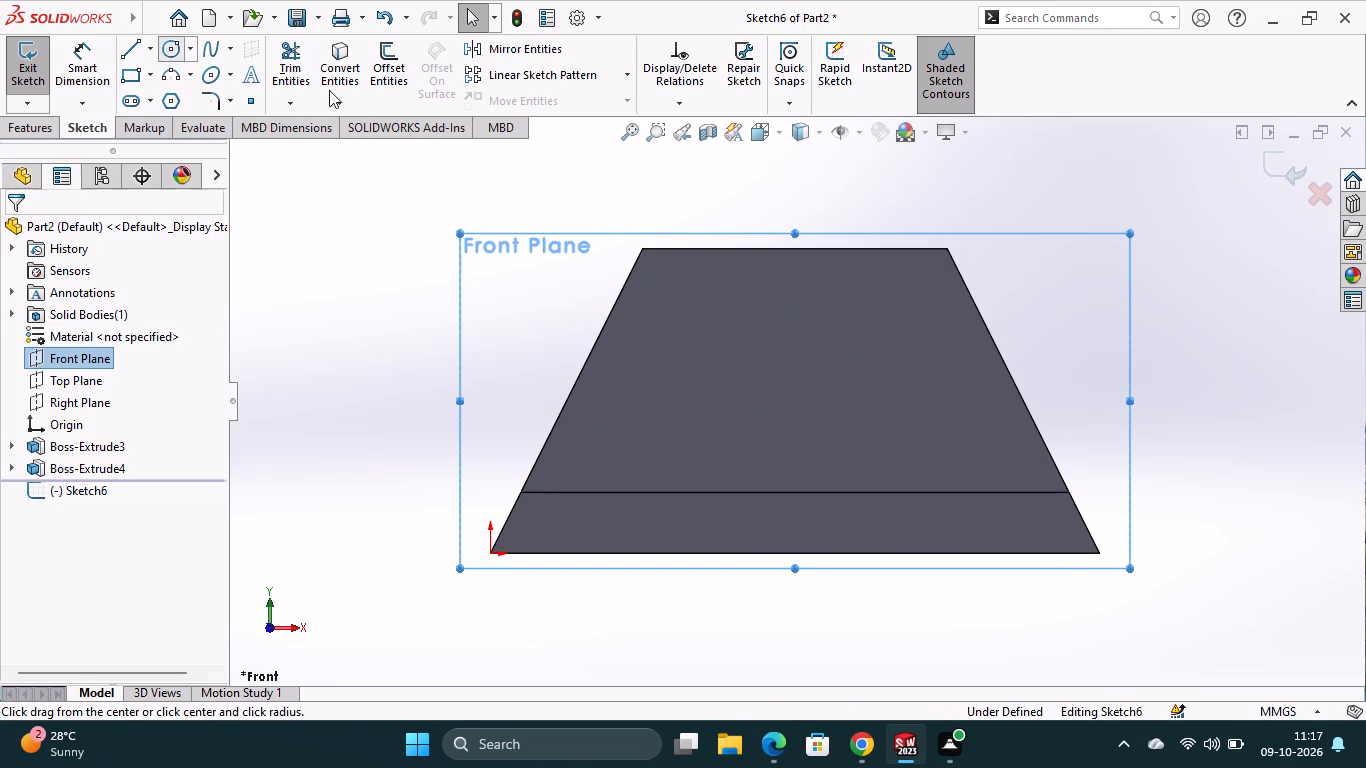
left_click(795, 310)
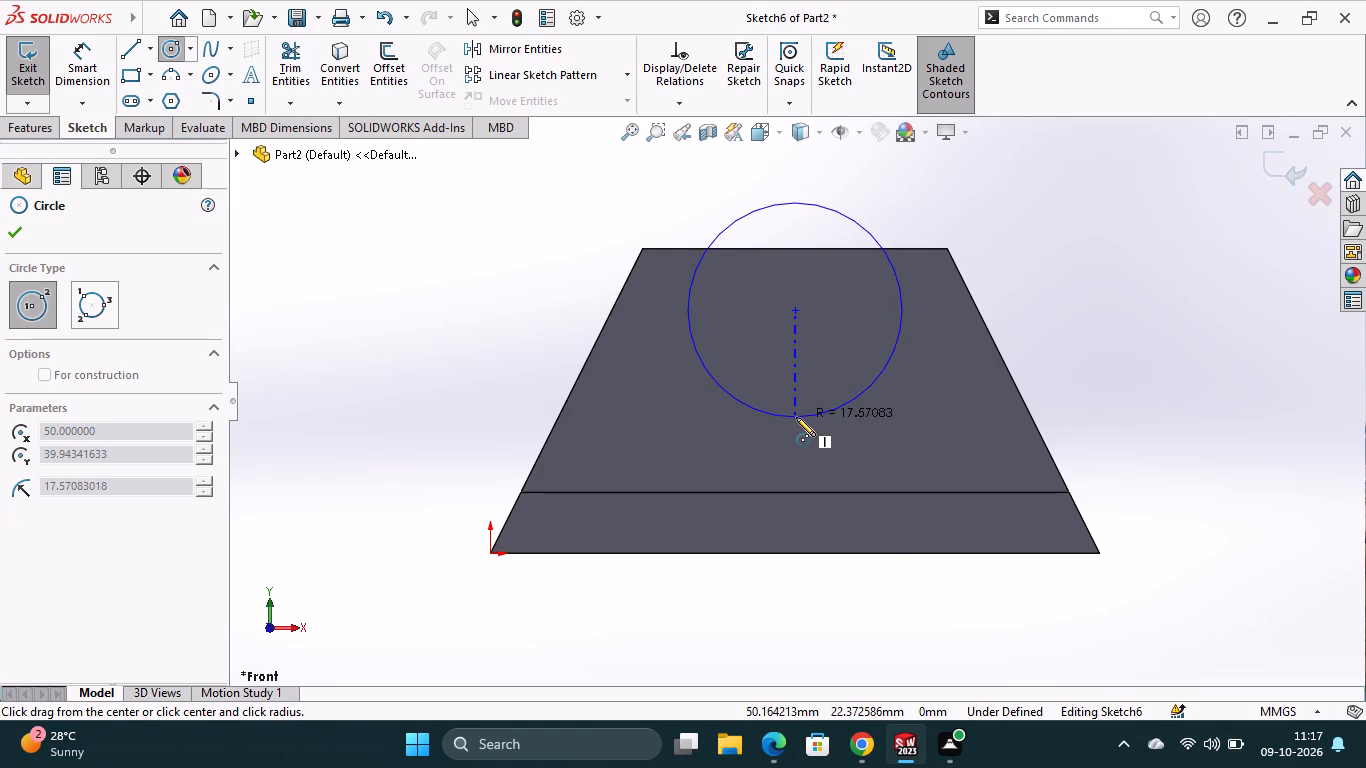
left_click(796, 417)
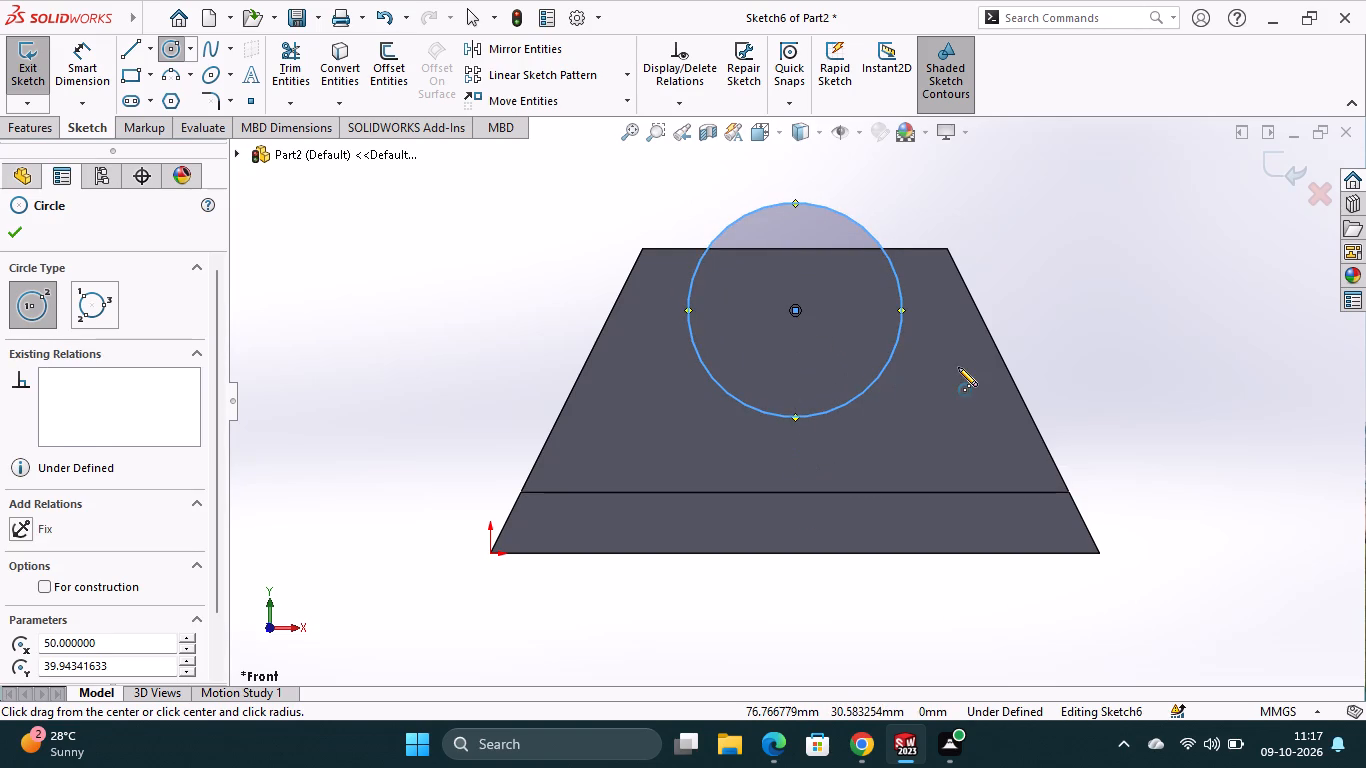
key("Escape")
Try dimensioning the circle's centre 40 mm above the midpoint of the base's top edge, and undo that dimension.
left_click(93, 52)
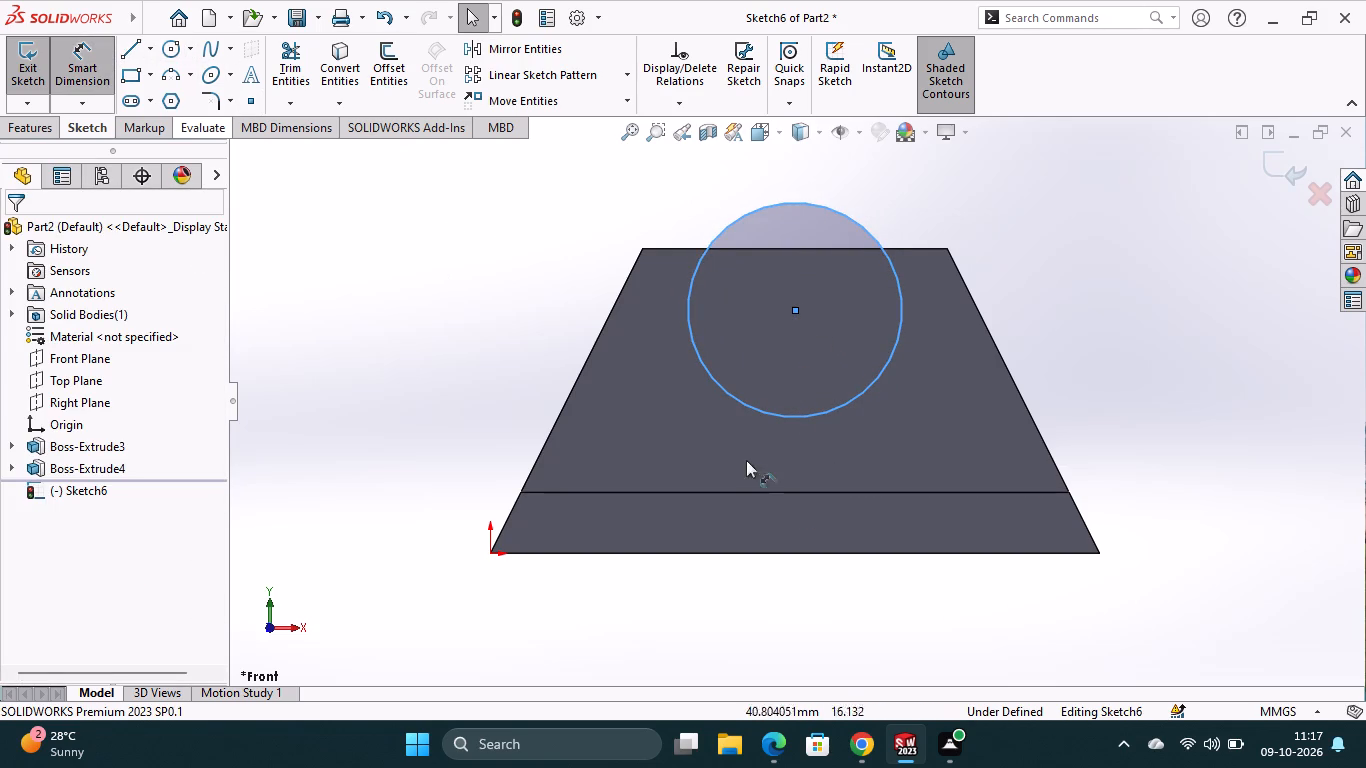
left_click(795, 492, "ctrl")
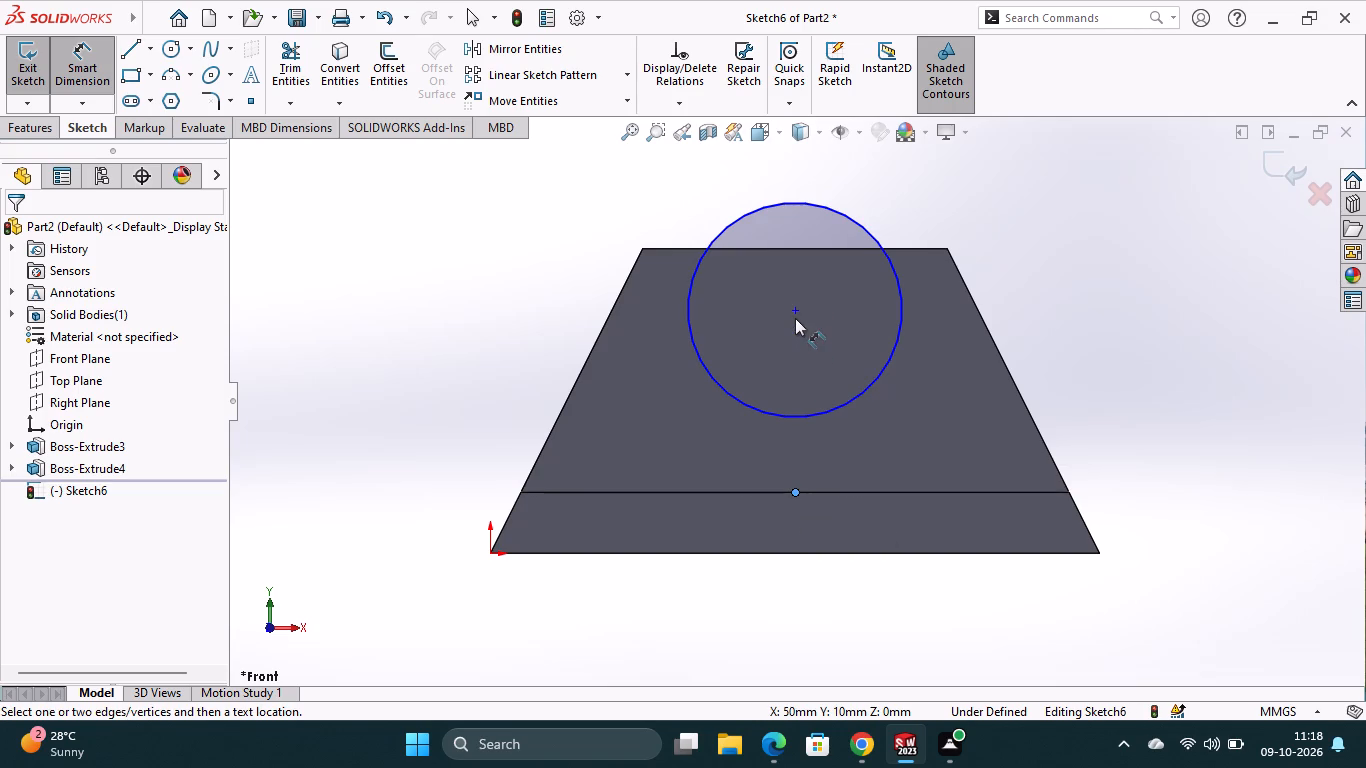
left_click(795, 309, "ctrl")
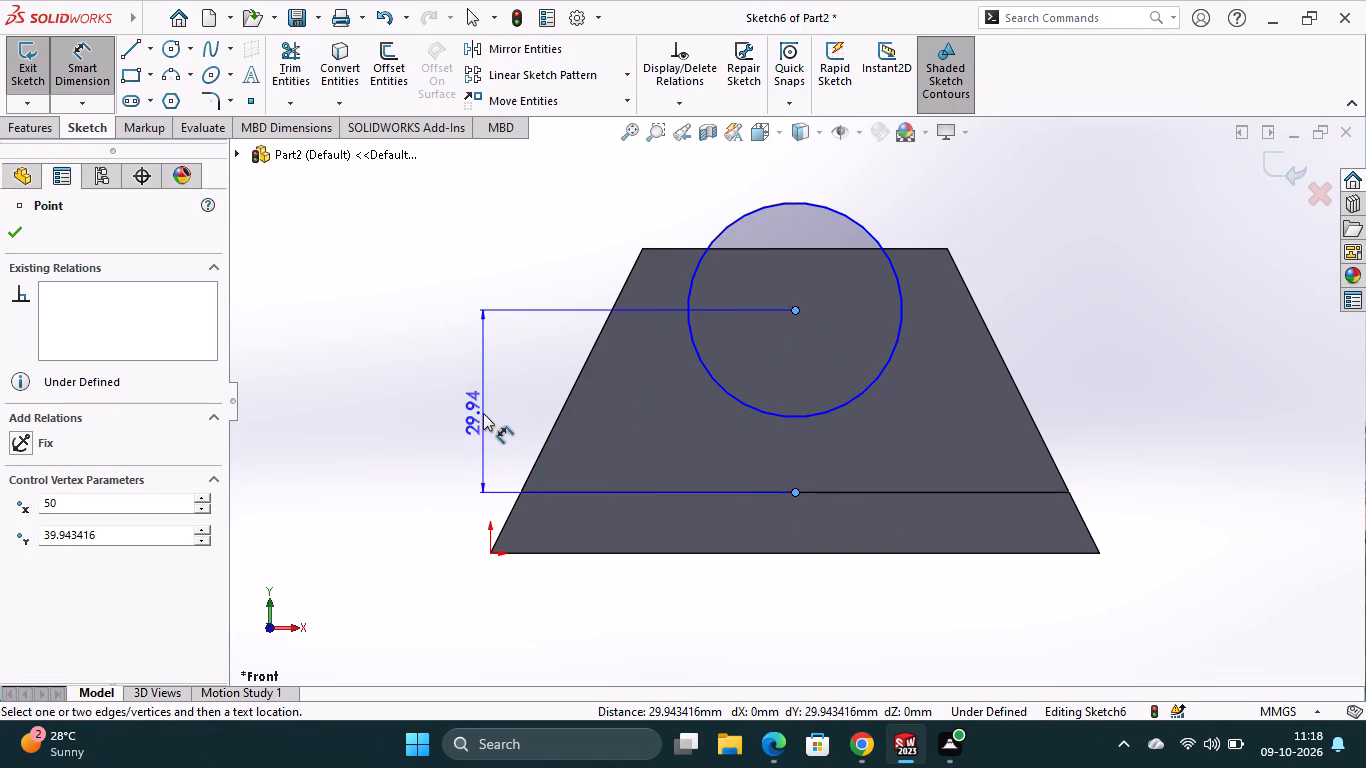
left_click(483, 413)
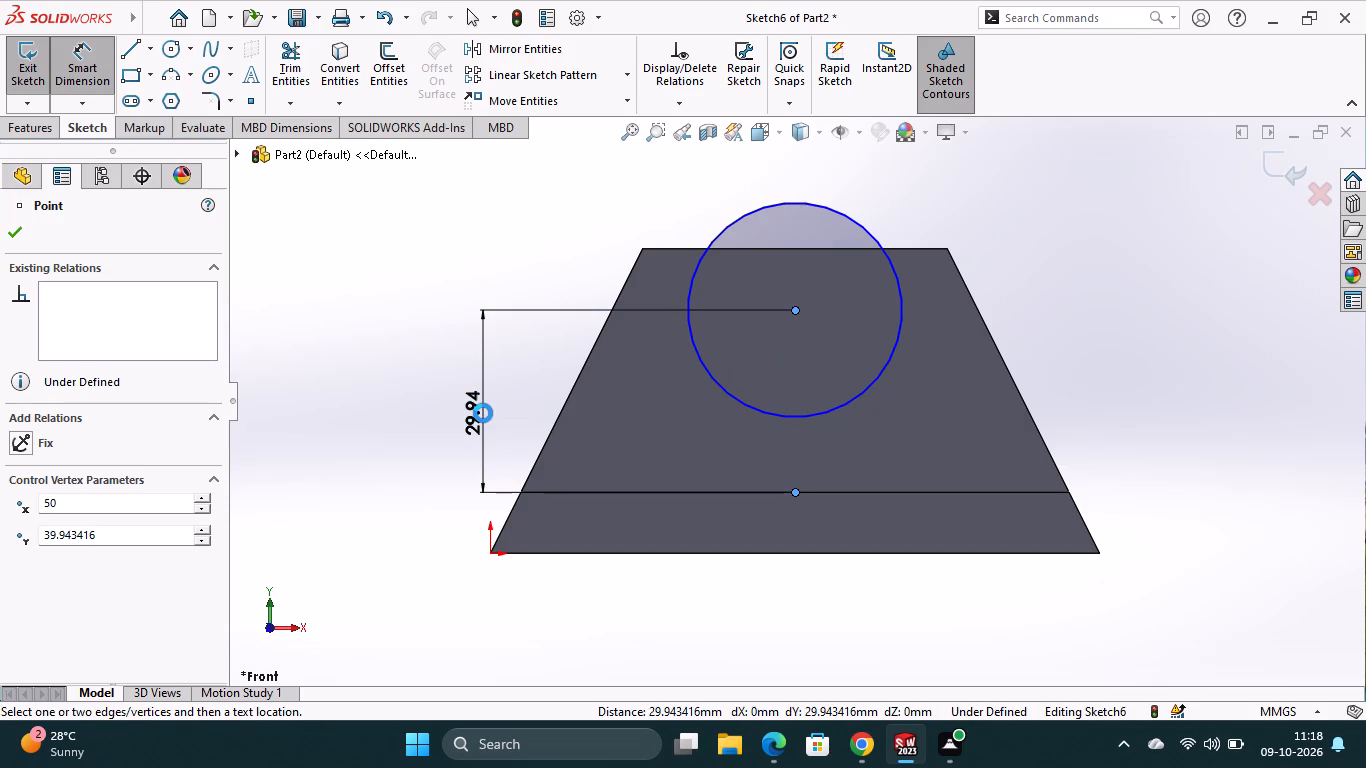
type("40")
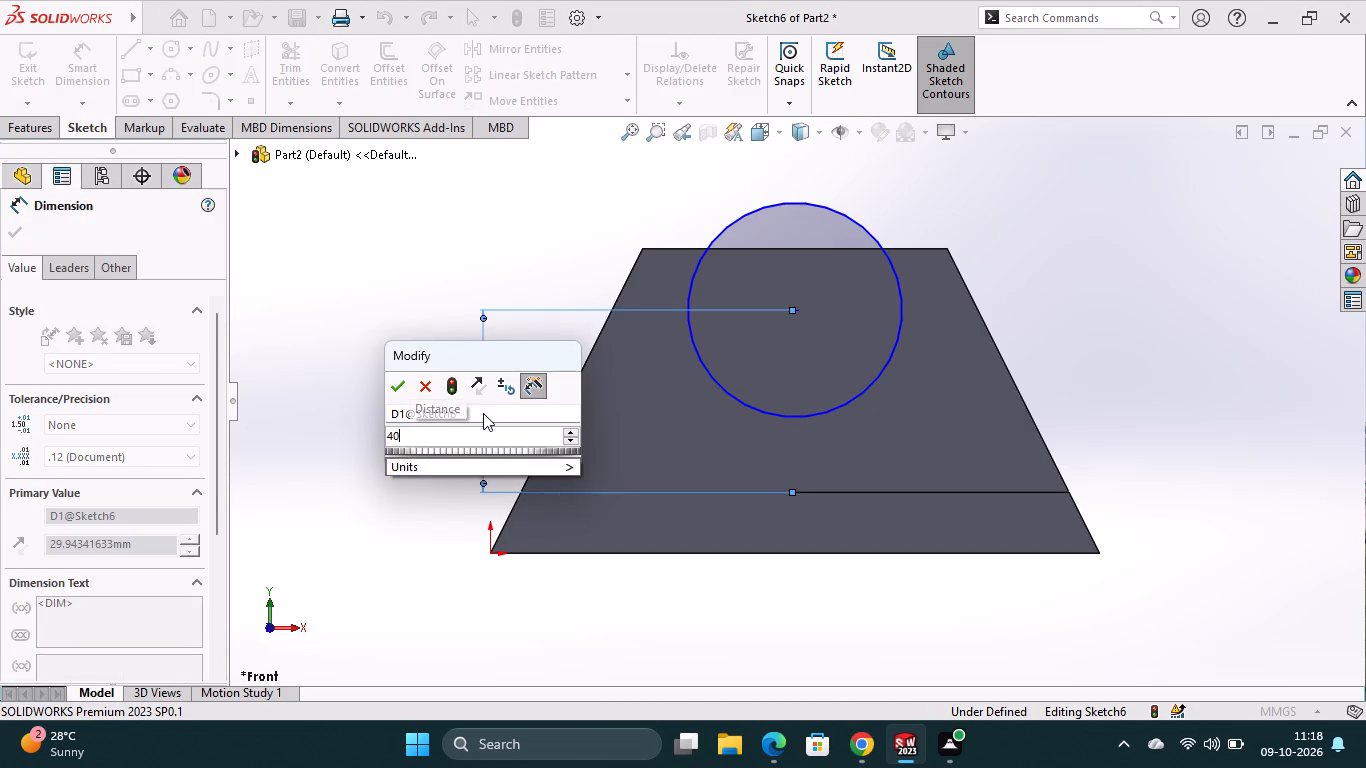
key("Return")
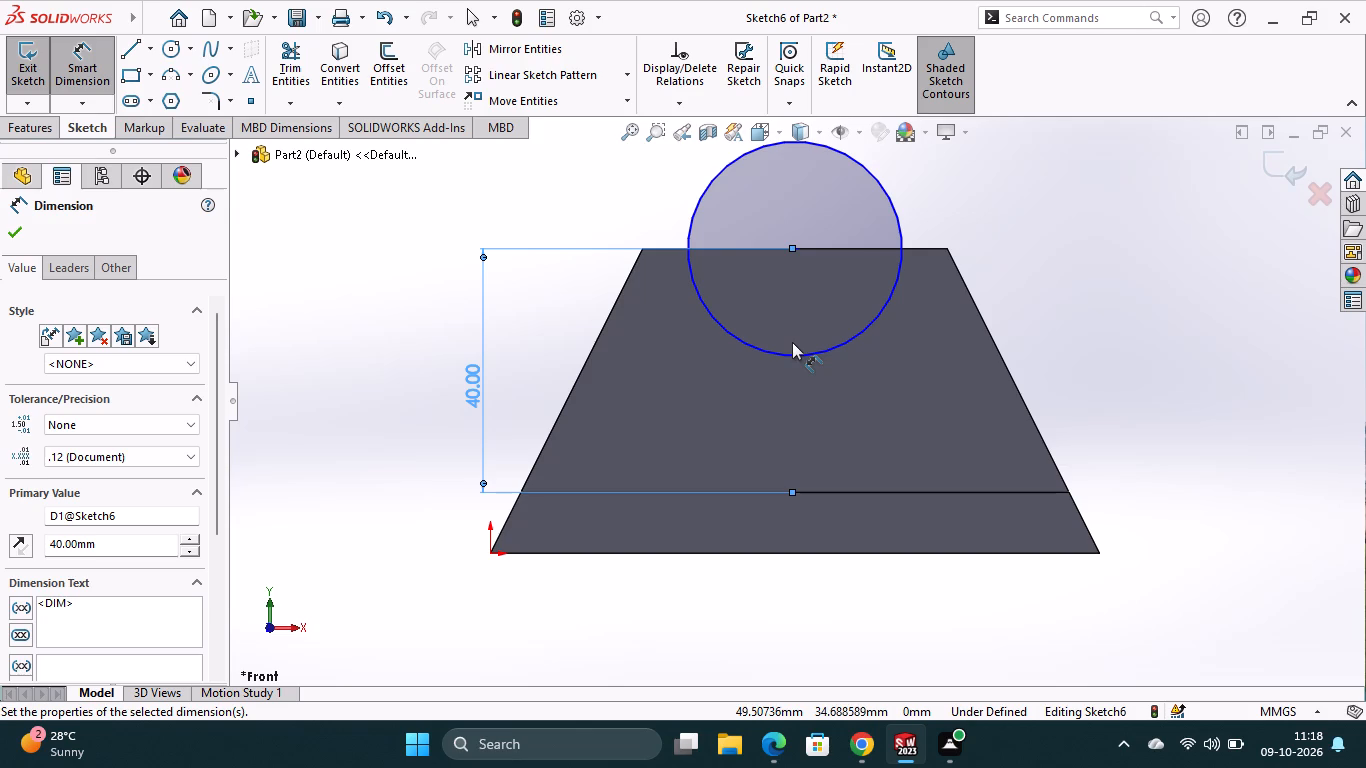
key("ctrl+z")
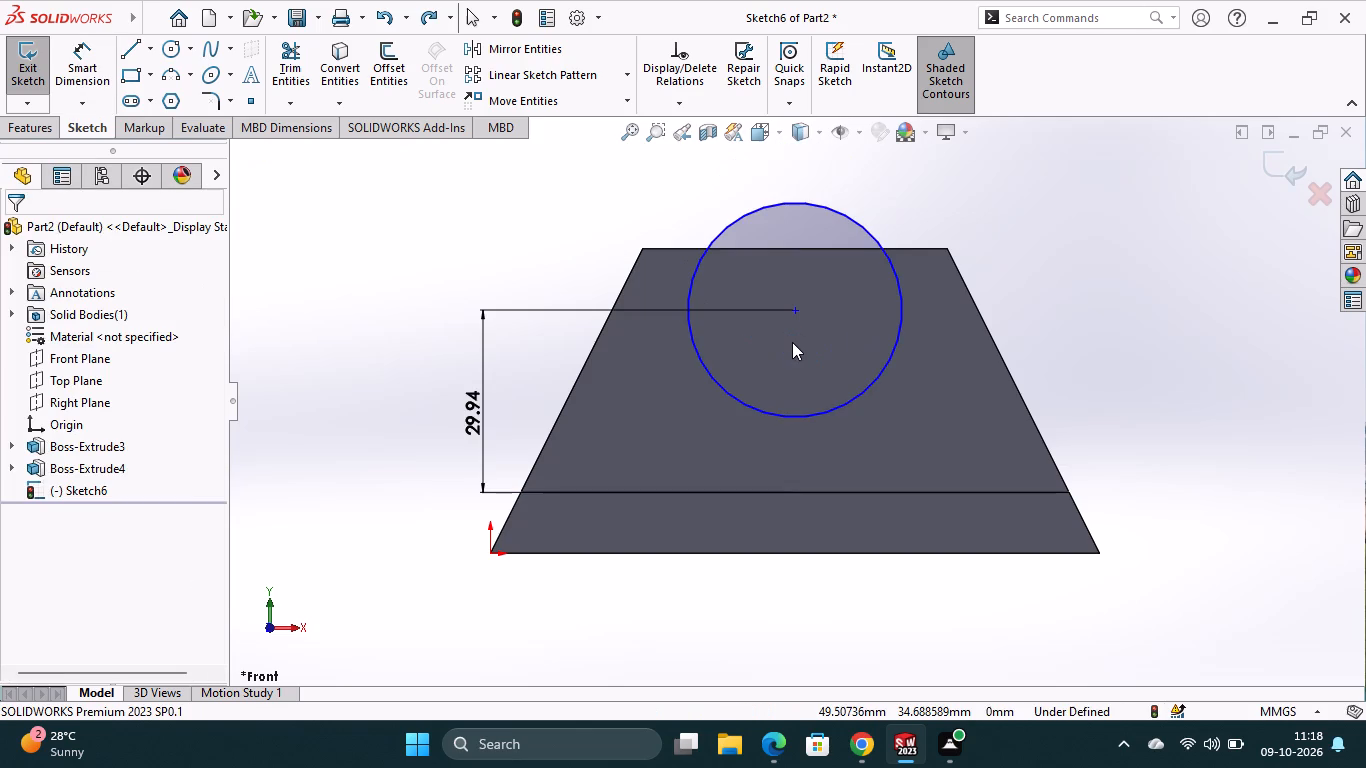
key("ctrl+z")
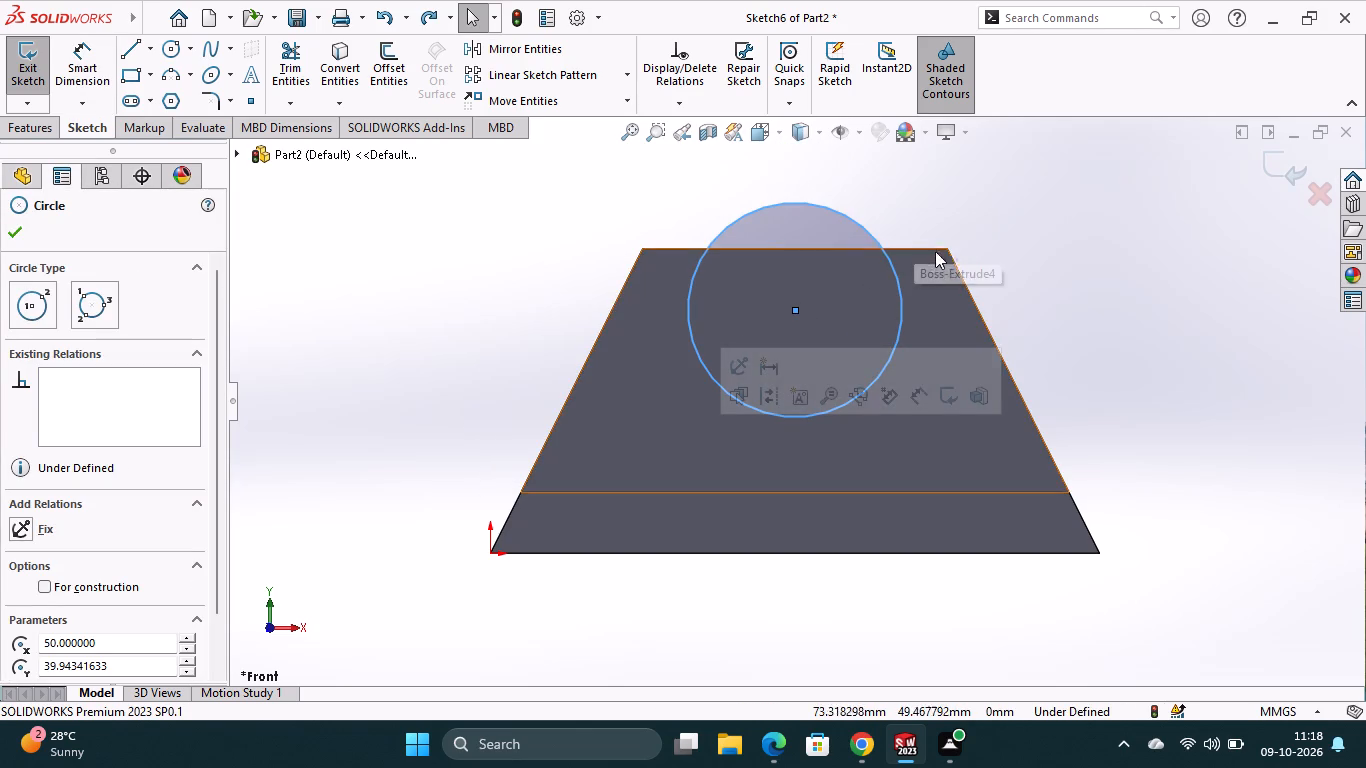
Dimension the circle's centre 10 mm below the upper body's top edge.
left_click(90, 58)
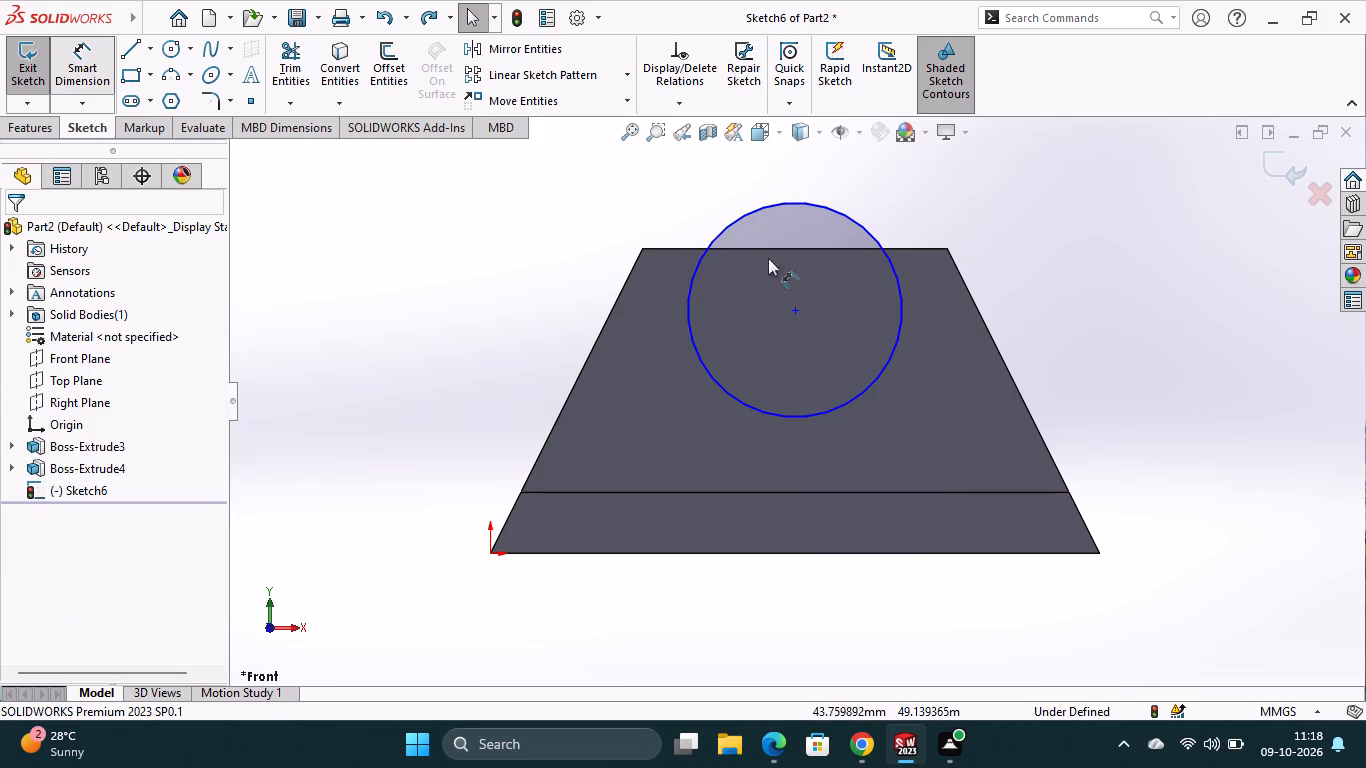
left_click(891, 250)
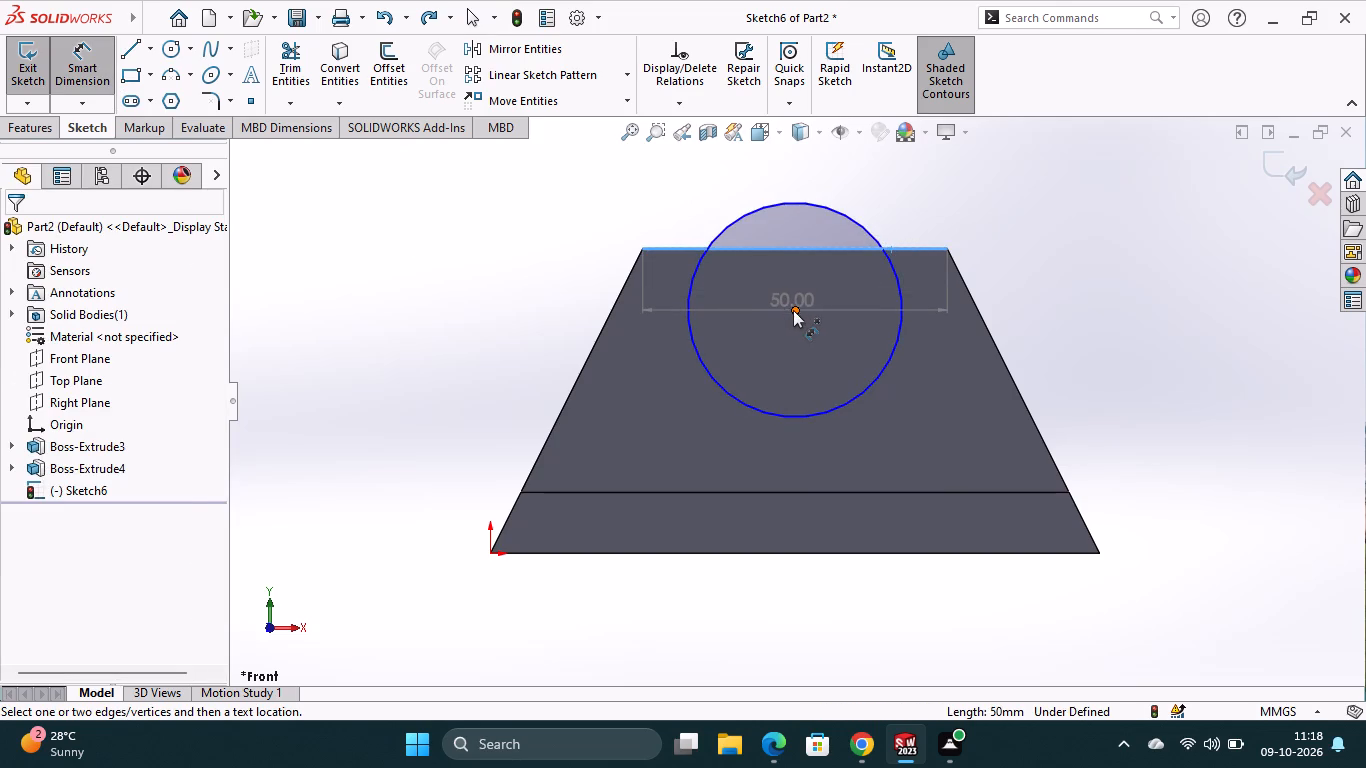
left_click(793, 310)
left_click(1018, 285)
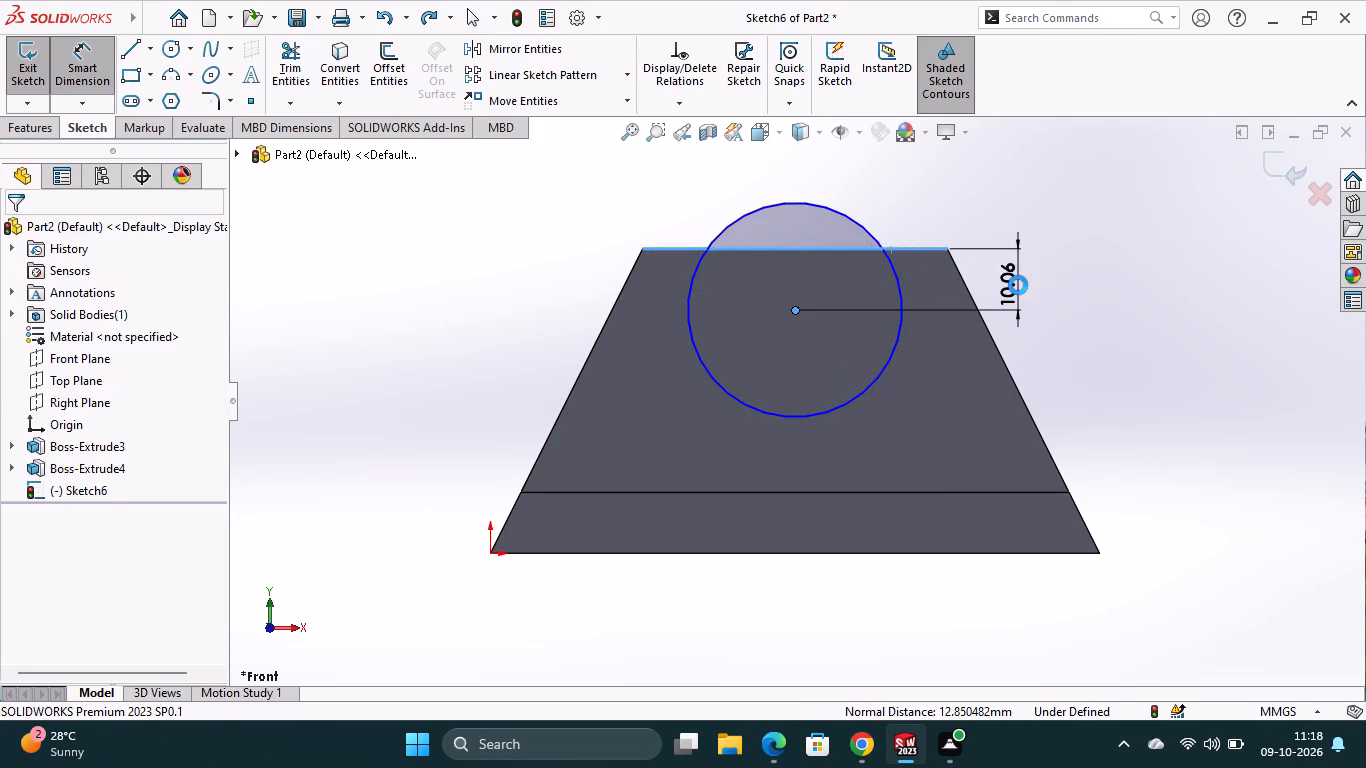
type("10")
key("Return")
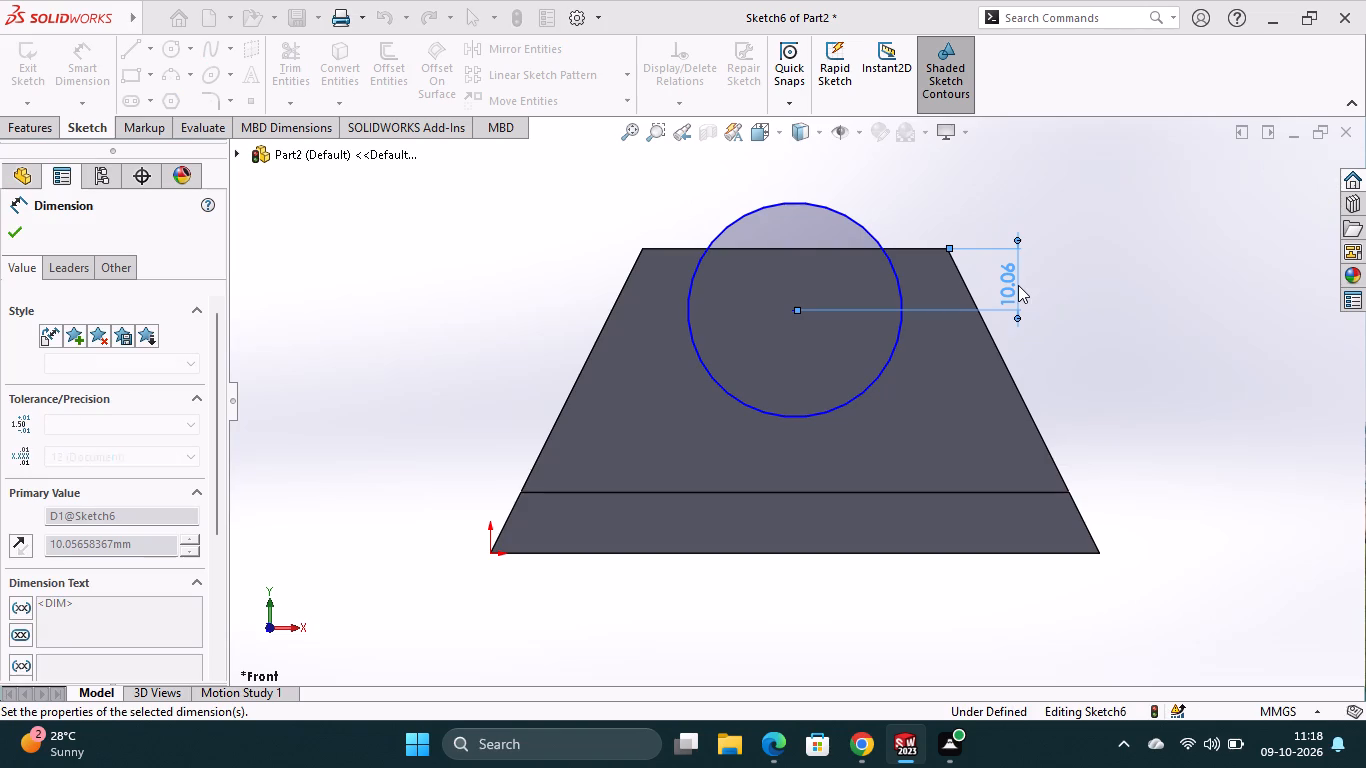
Dimension the circle's diameter to 40 mm.
left_click(870, 234)
left_click(890, 214)
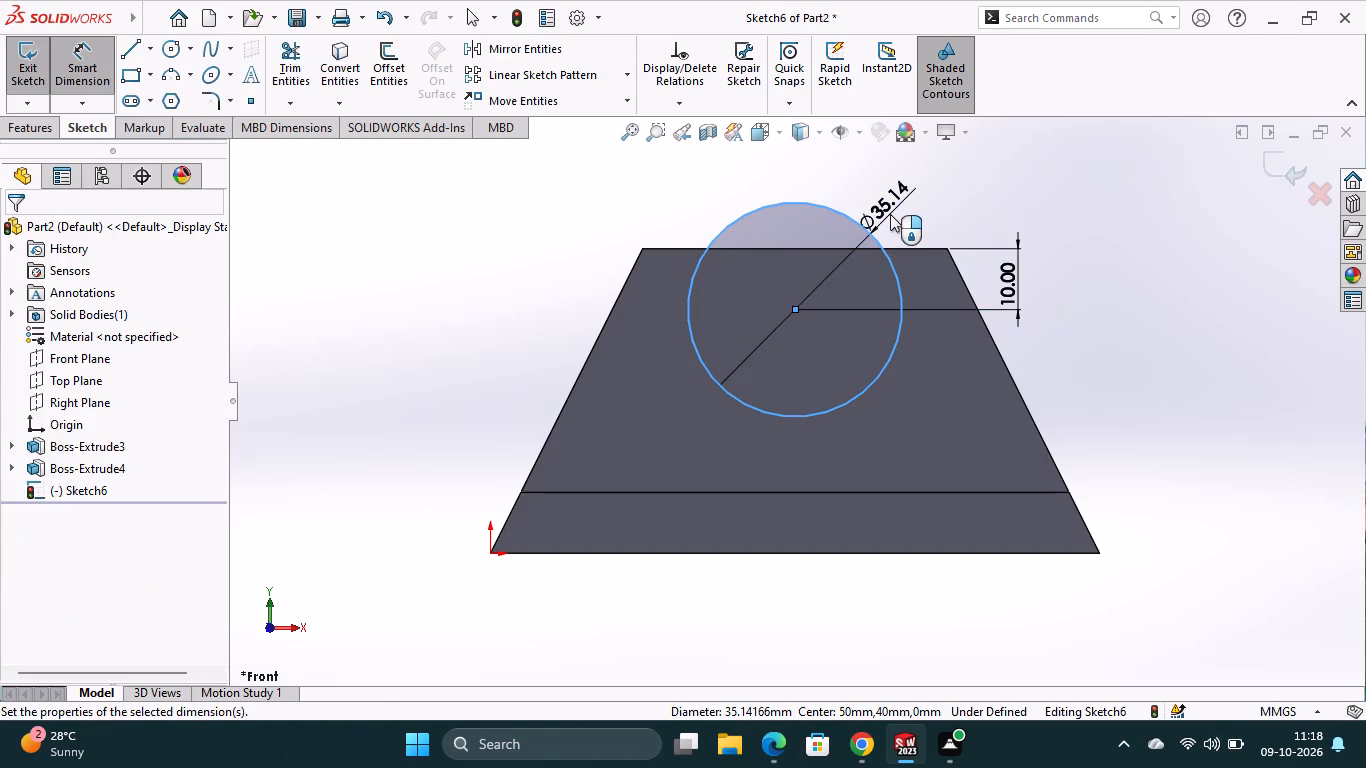
key("4")
key("0")
key("Return")
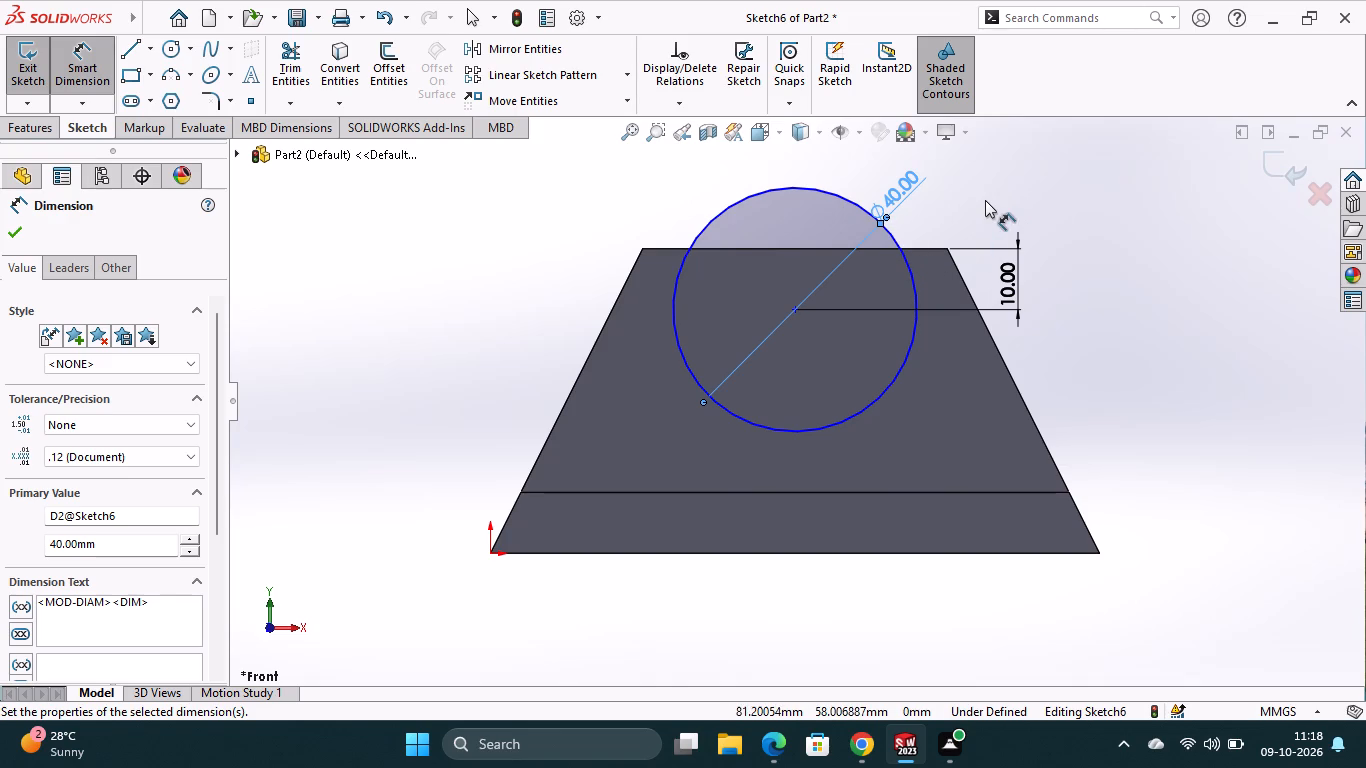
key("Escape")
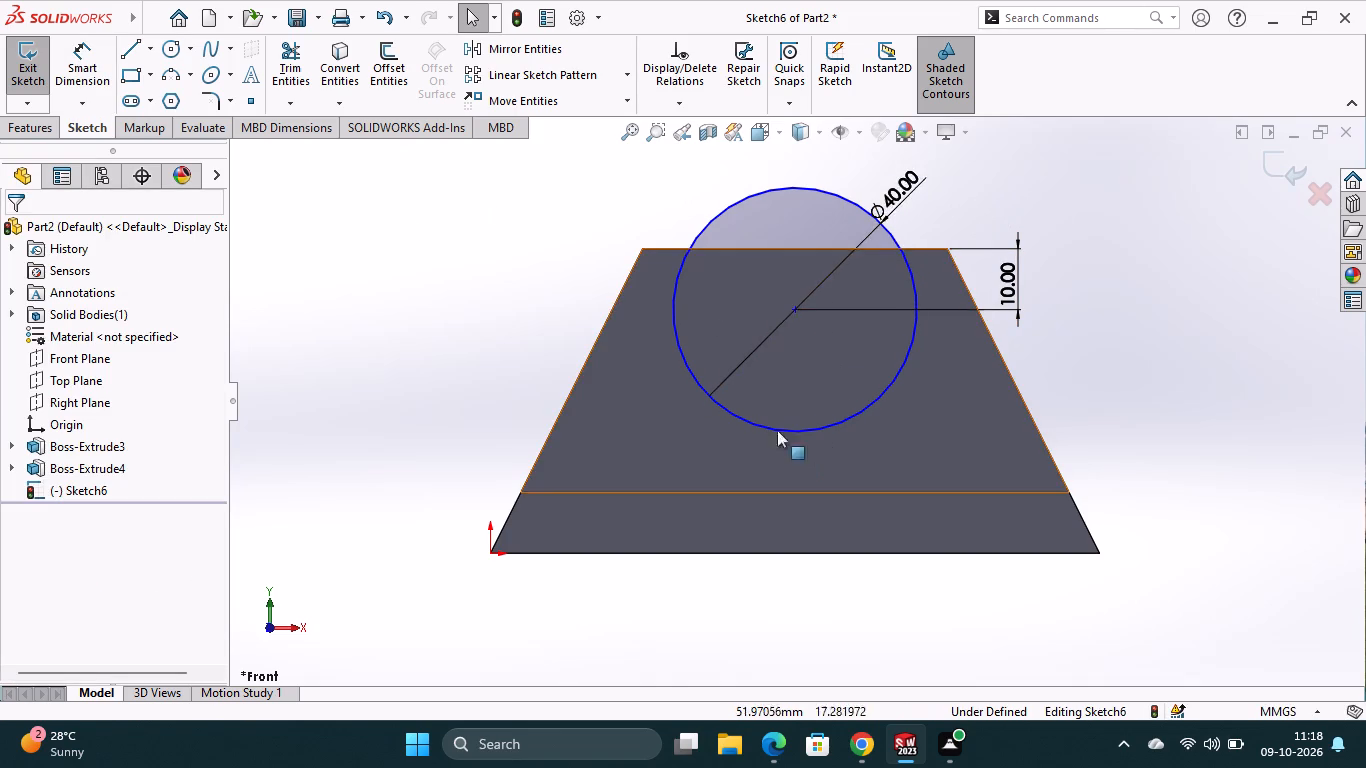
Draw a vertical centerline about 53 mm long from the midpoint of the base's top edge through the circle's centre, and exit the sketch.
left_click(154, 41)
left_click(168, 102)
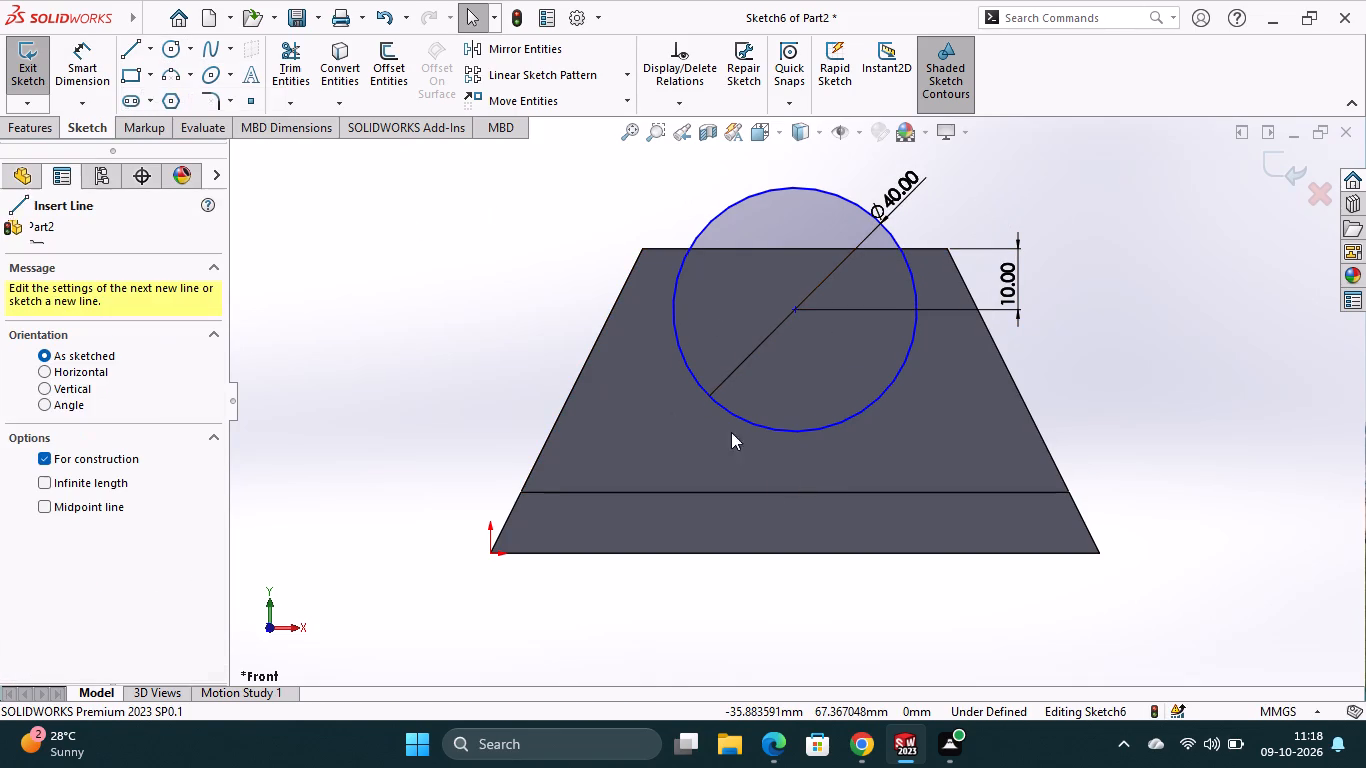
left_click(796, 492)
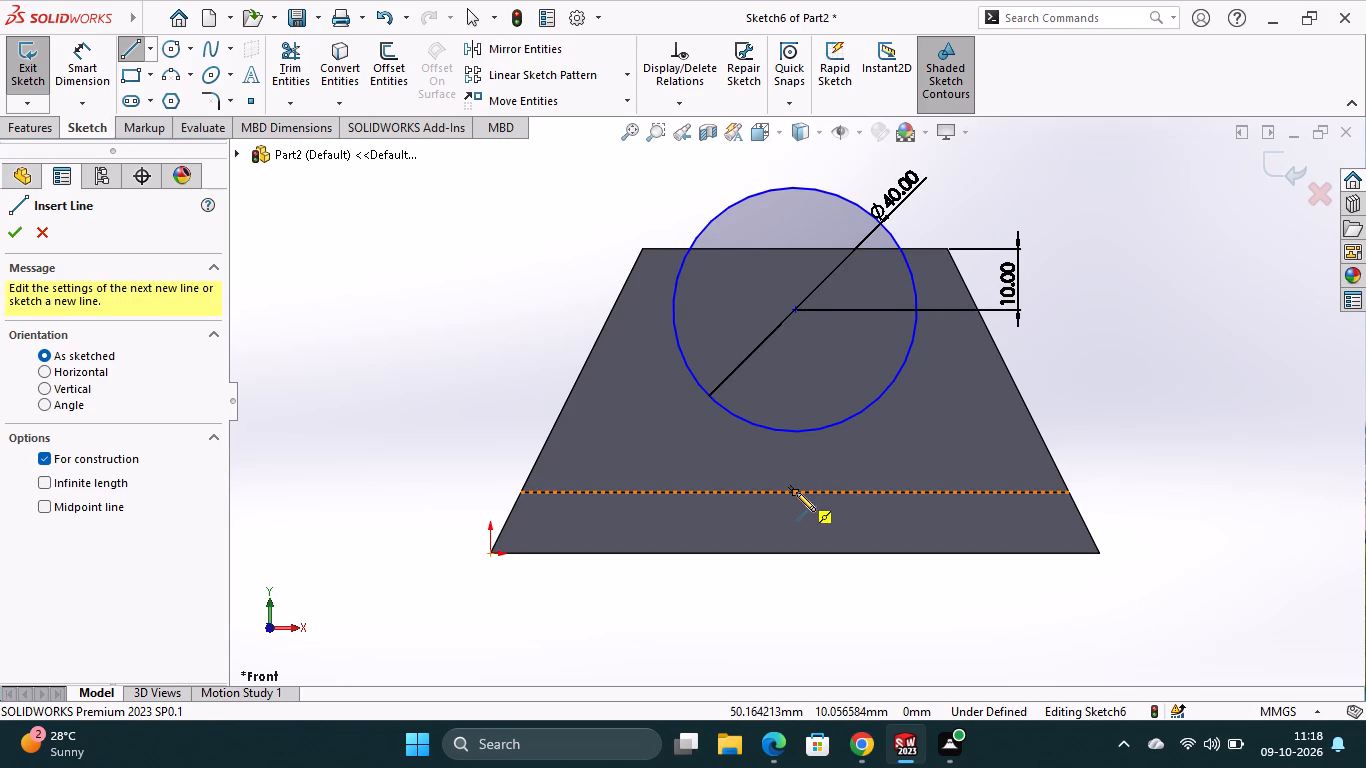
left_click(792, 168)
key("Escape")
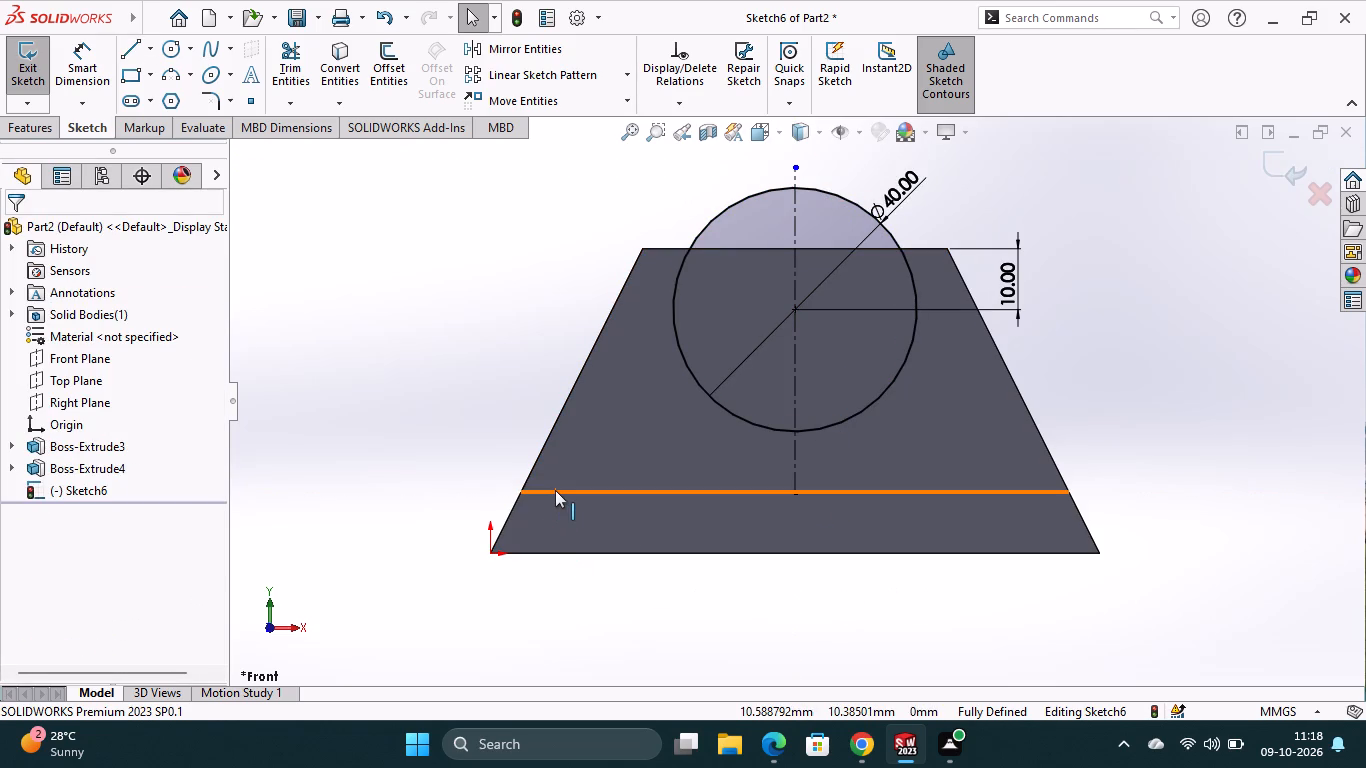
left_click(40, 81)
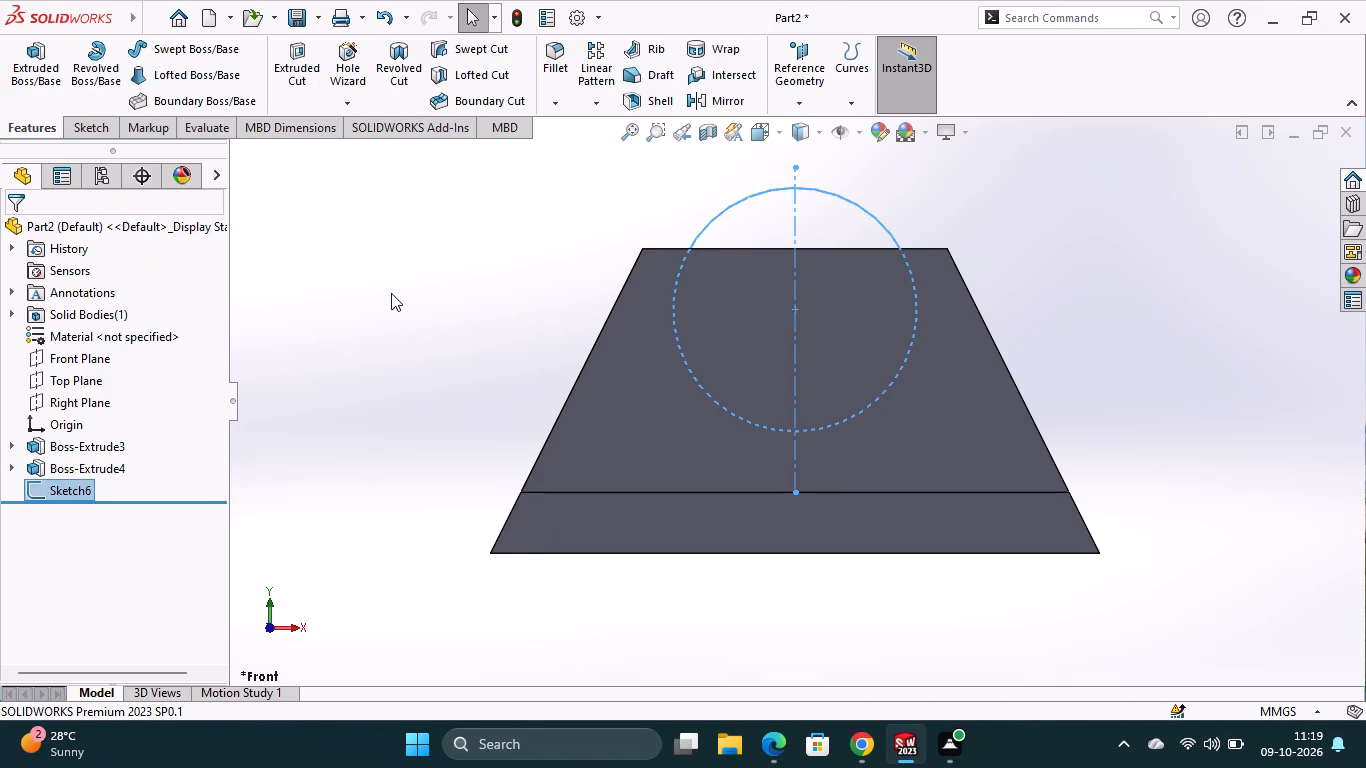
Extrude the circle sketch 50 mm mid-plane, merged with the existing body.
left_click(48, 68)
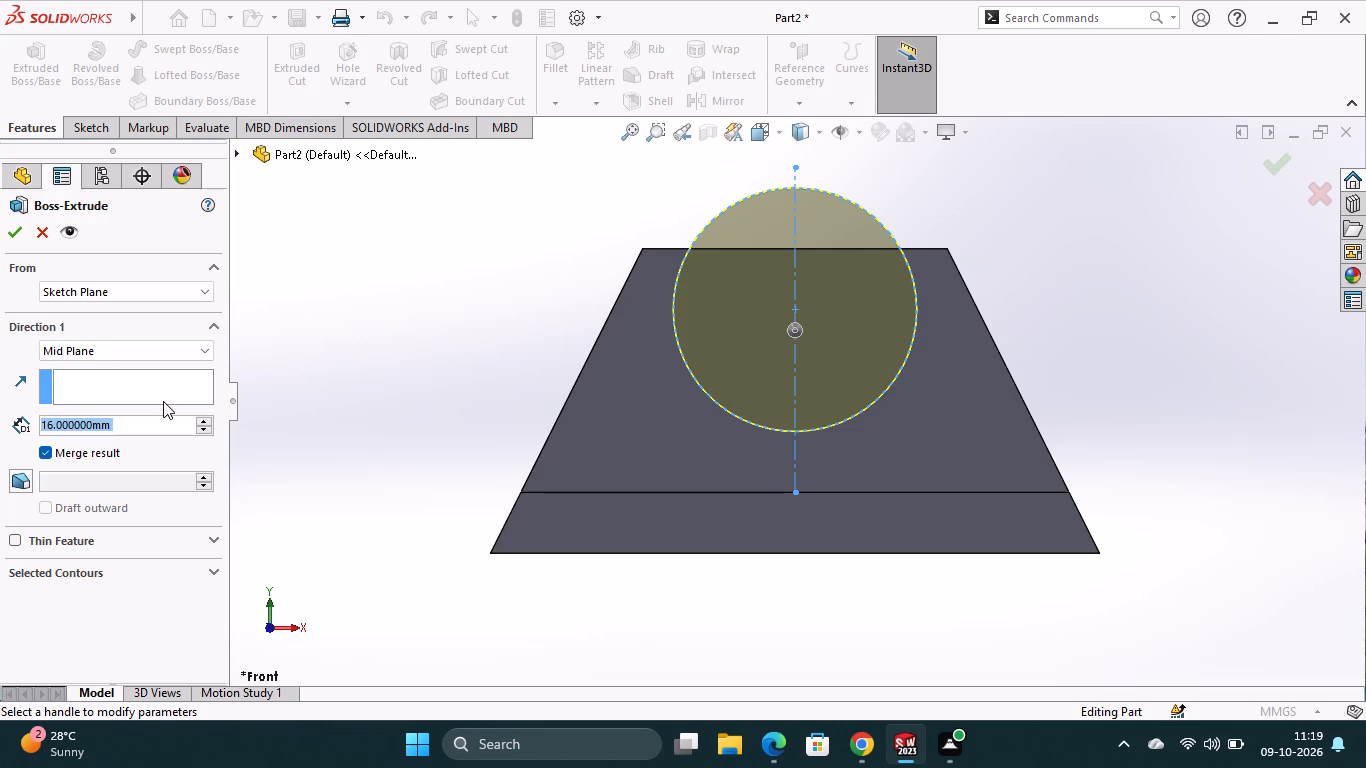
type("50")
key("Return")
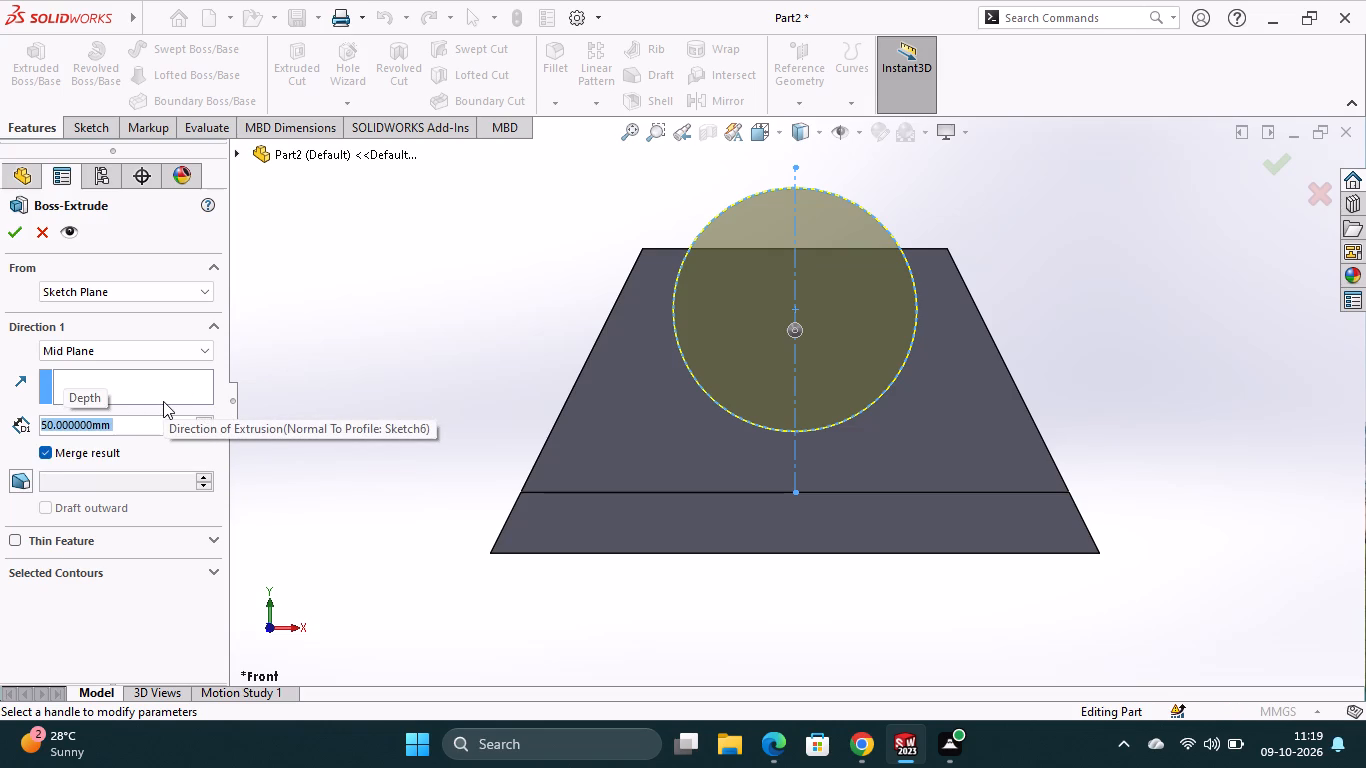
left_click(13, 234)
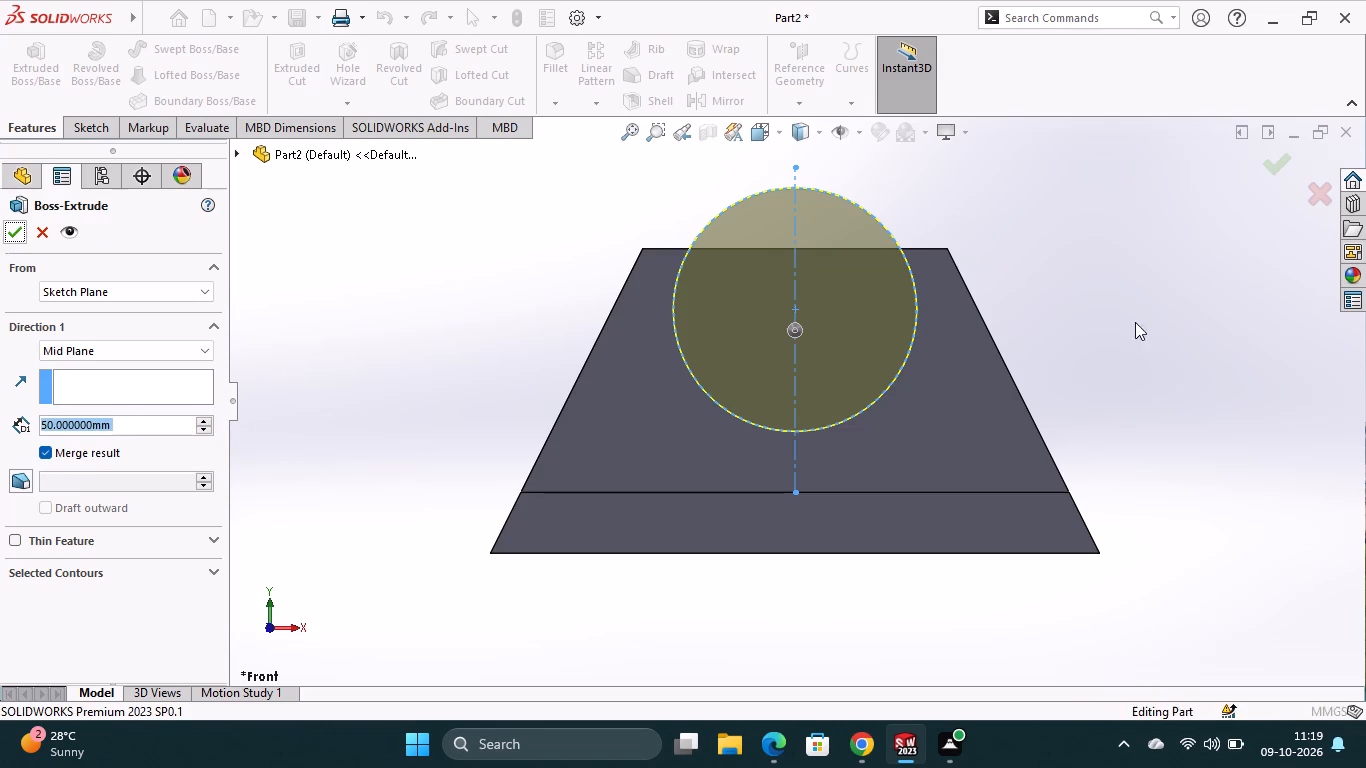
middle_click_drag(1141, 367, 996, 426)
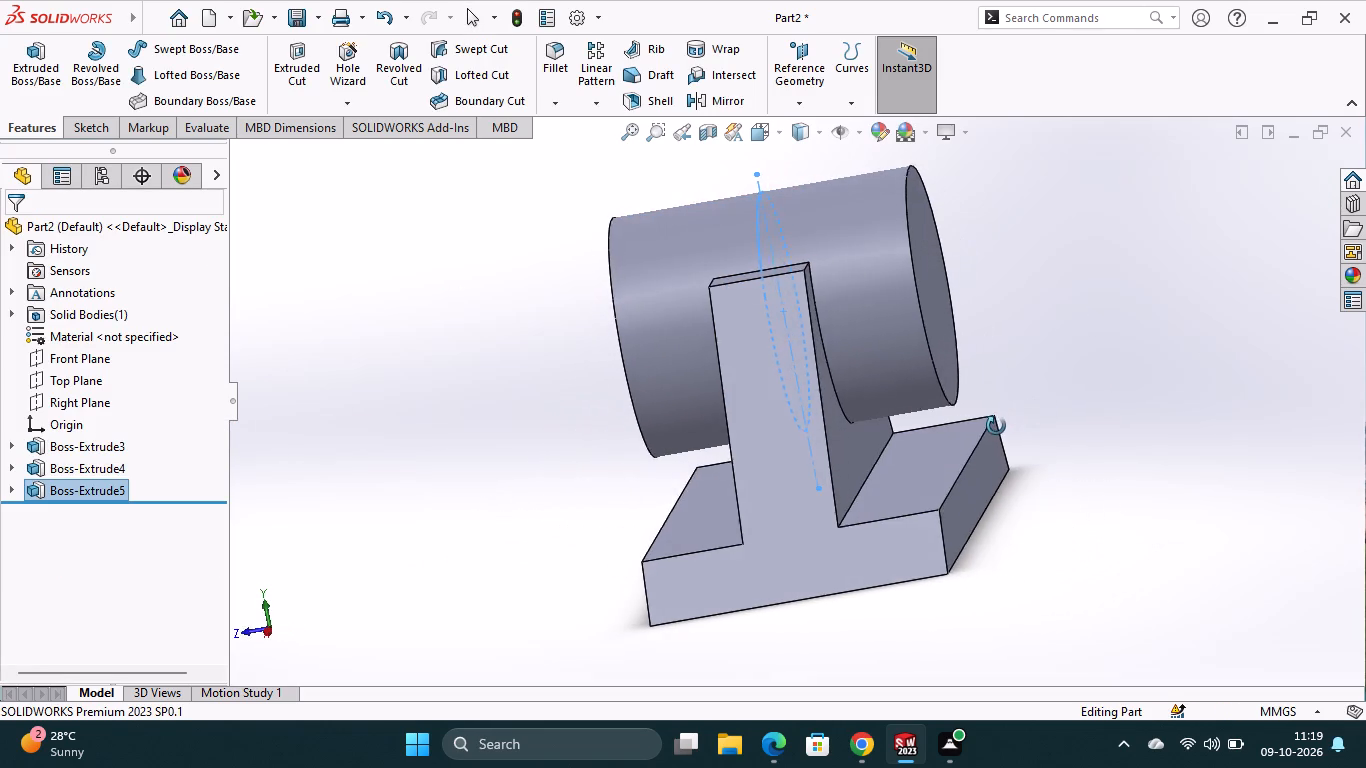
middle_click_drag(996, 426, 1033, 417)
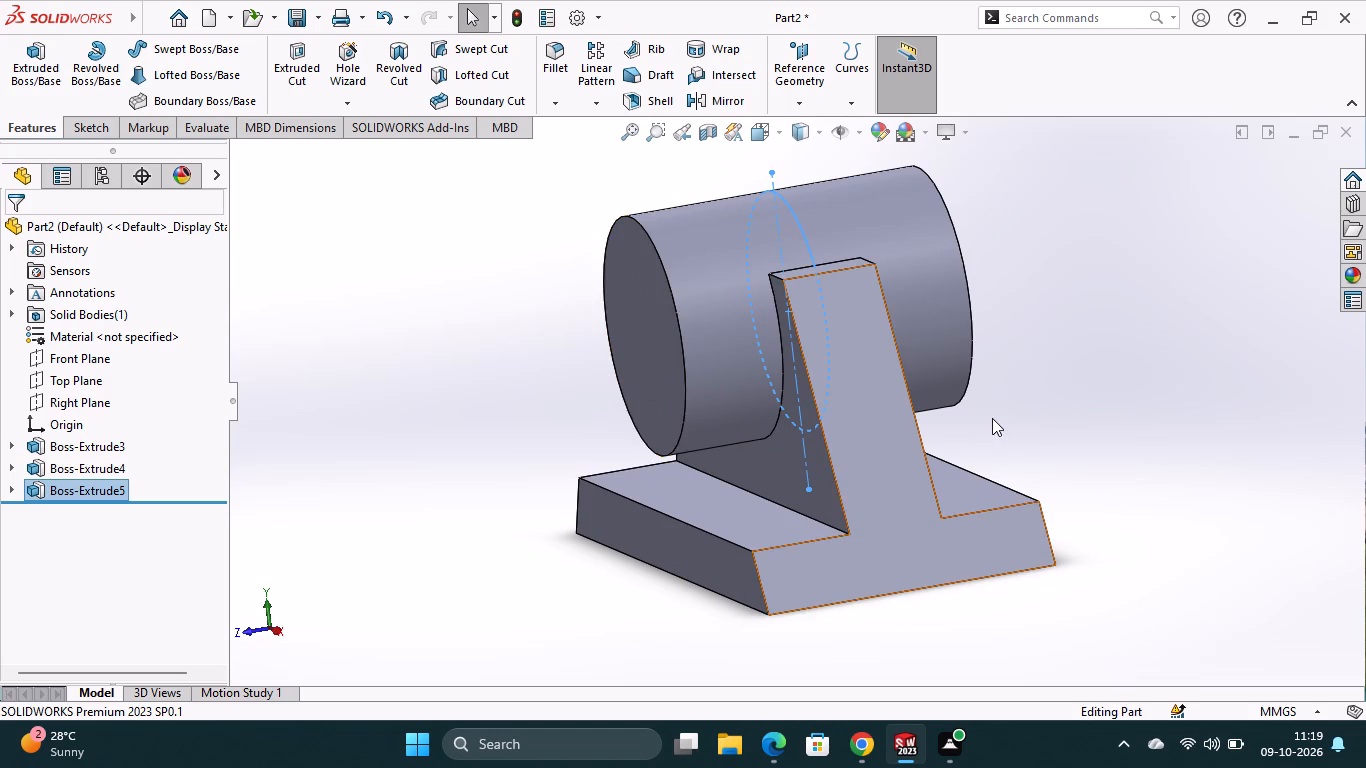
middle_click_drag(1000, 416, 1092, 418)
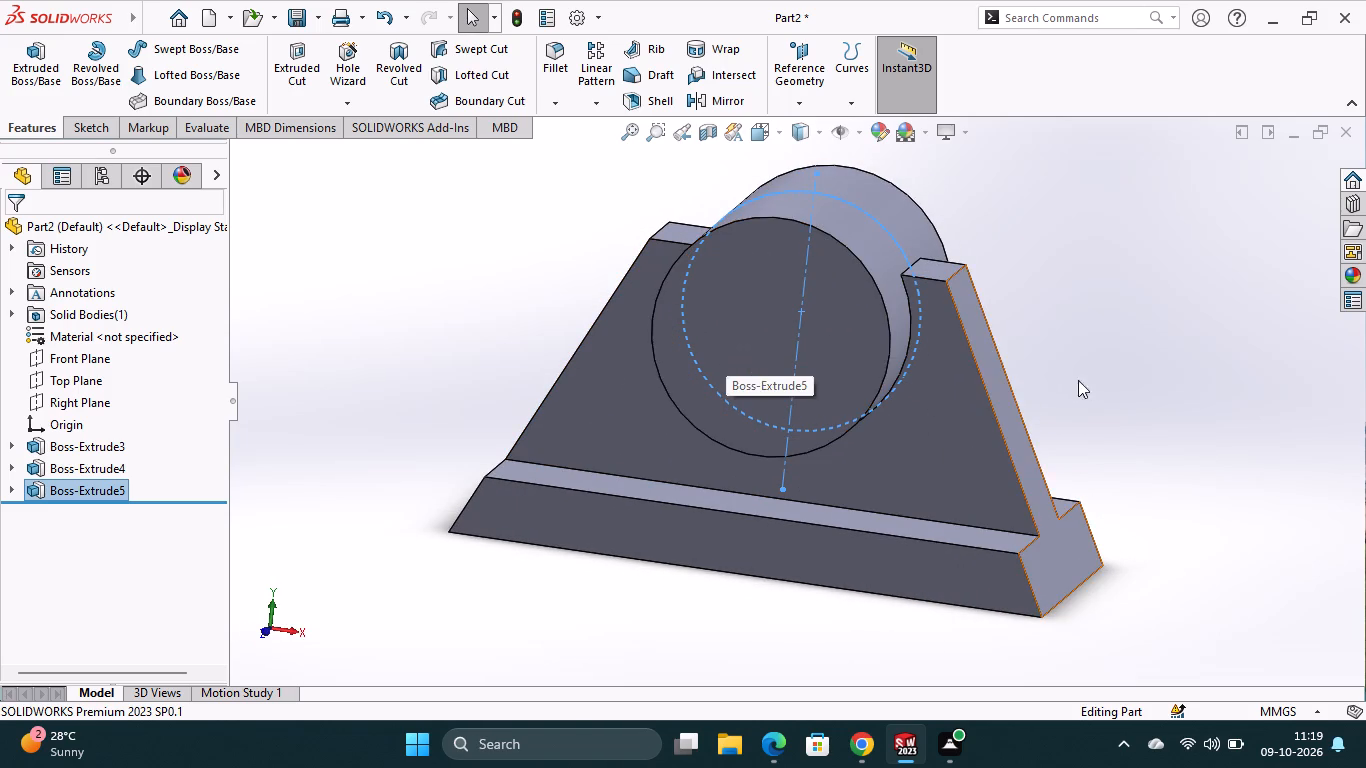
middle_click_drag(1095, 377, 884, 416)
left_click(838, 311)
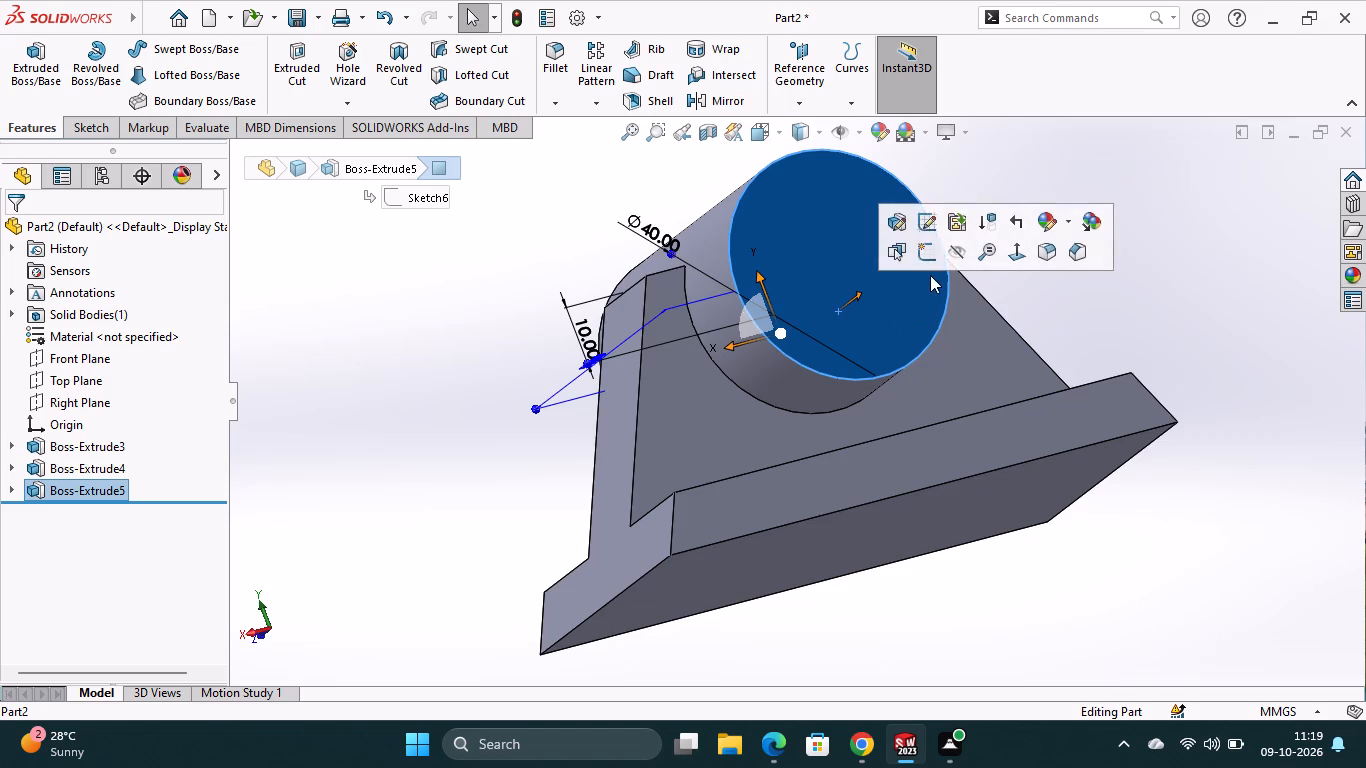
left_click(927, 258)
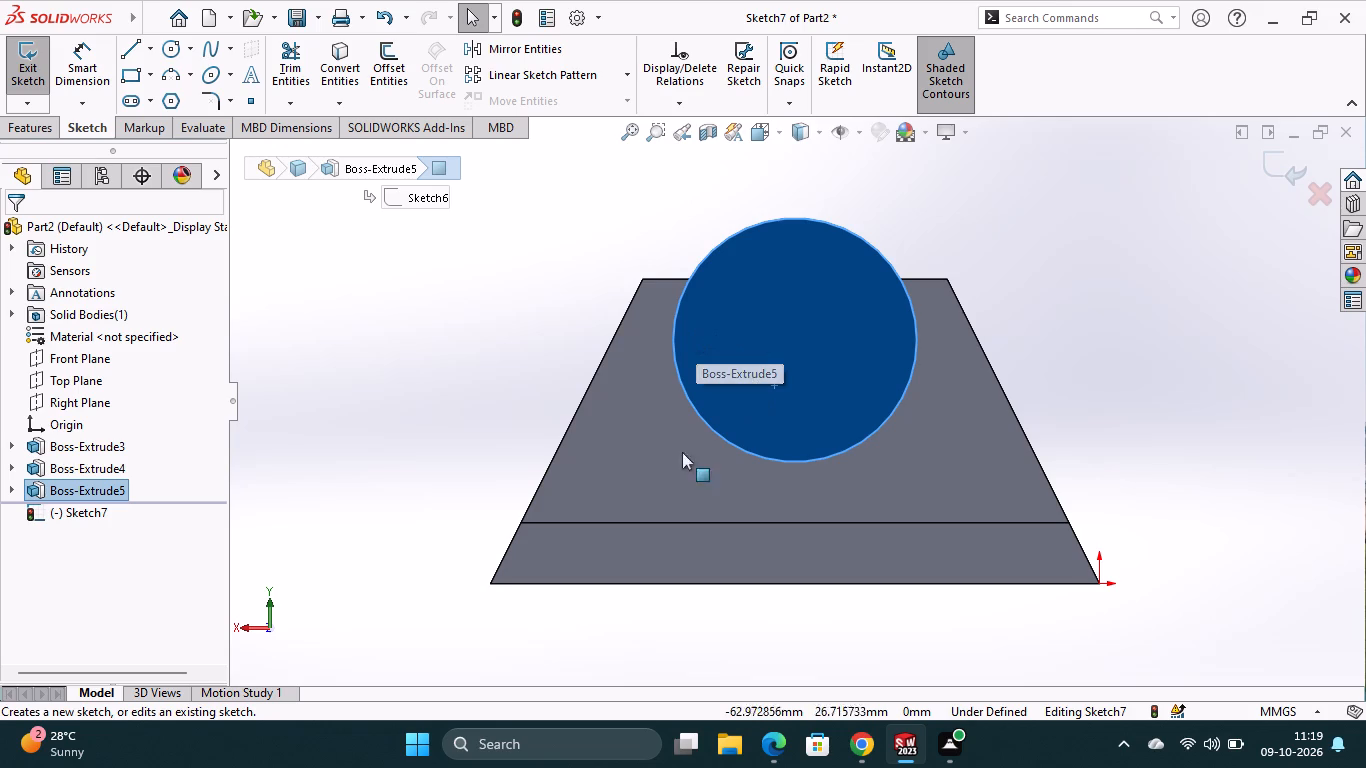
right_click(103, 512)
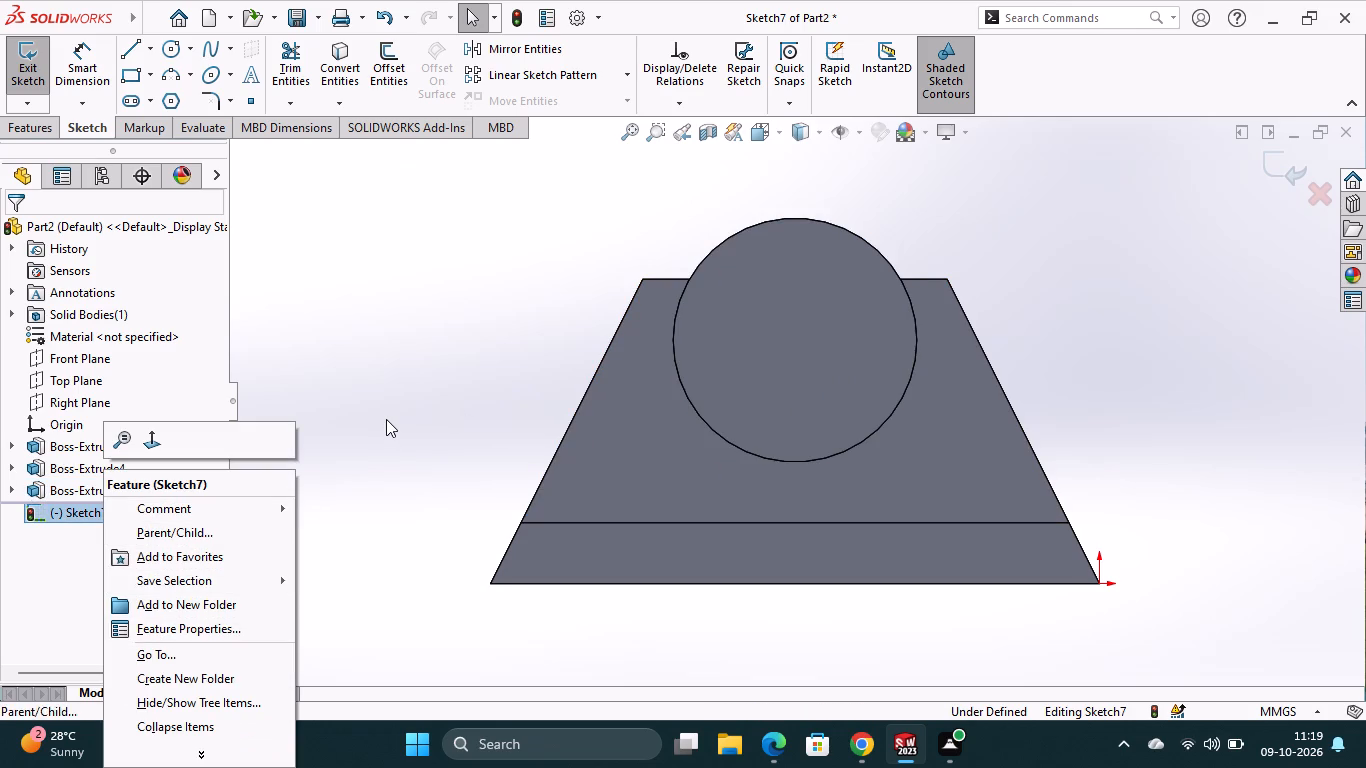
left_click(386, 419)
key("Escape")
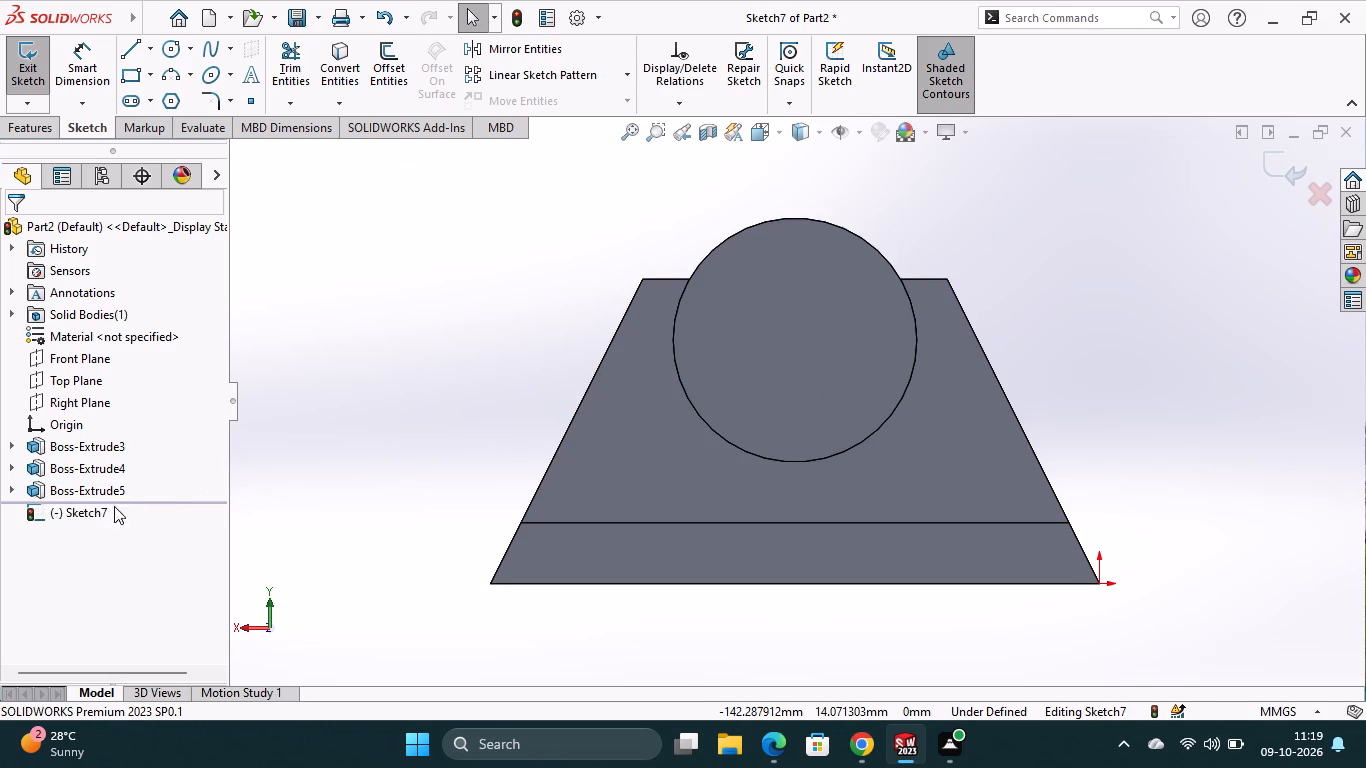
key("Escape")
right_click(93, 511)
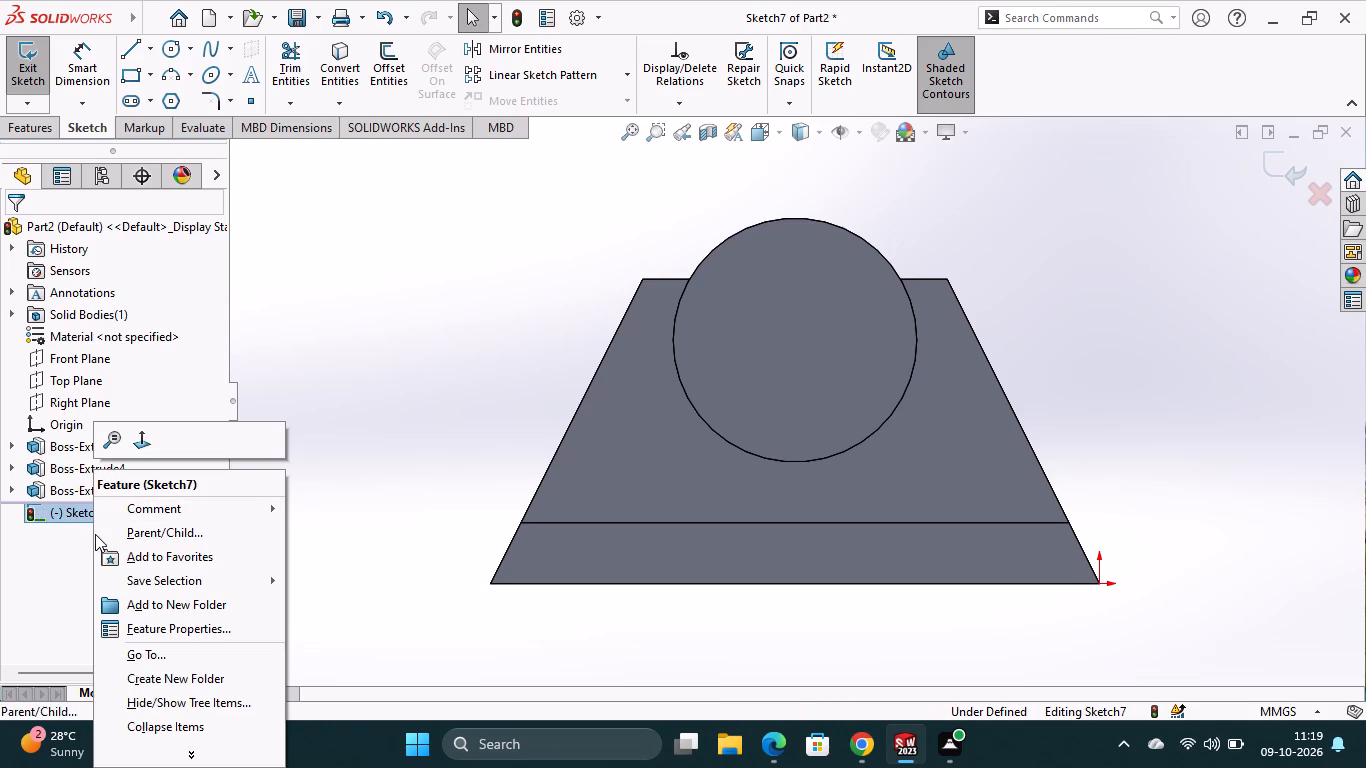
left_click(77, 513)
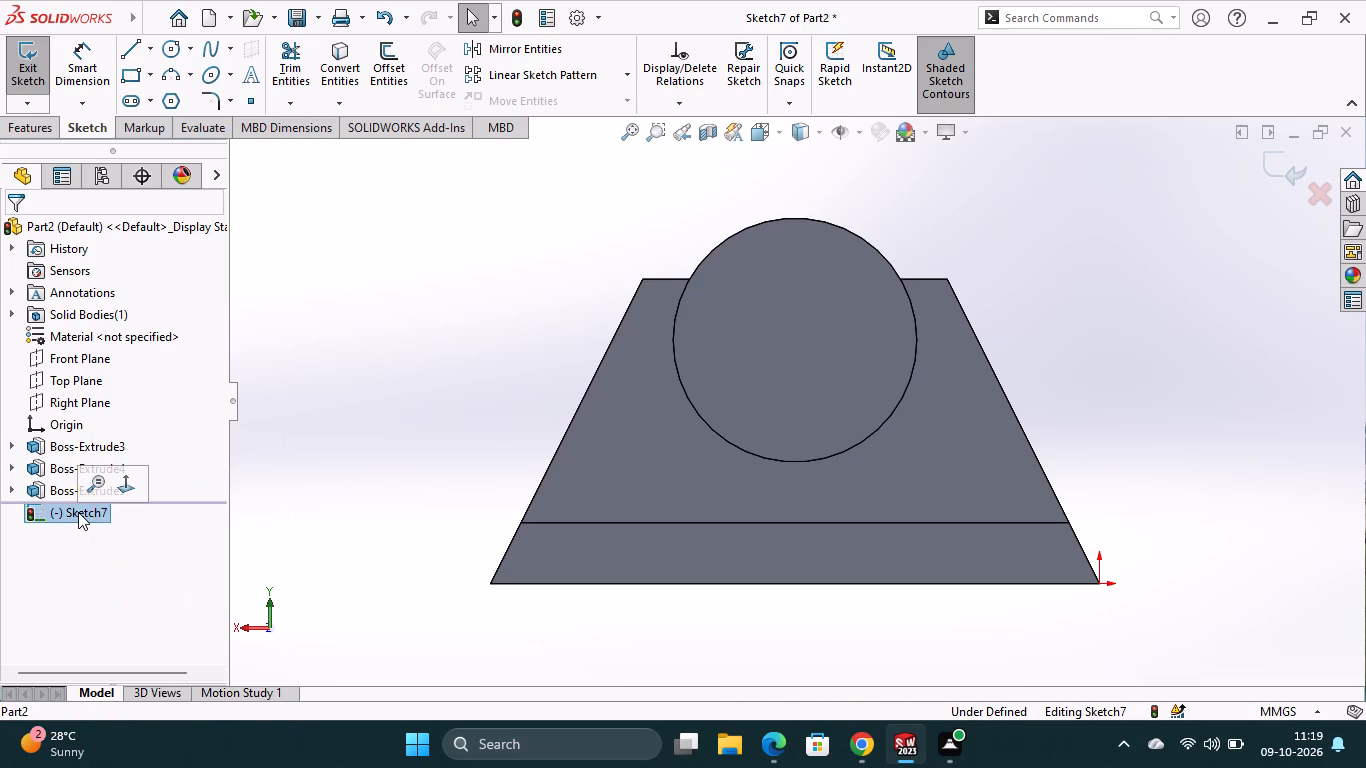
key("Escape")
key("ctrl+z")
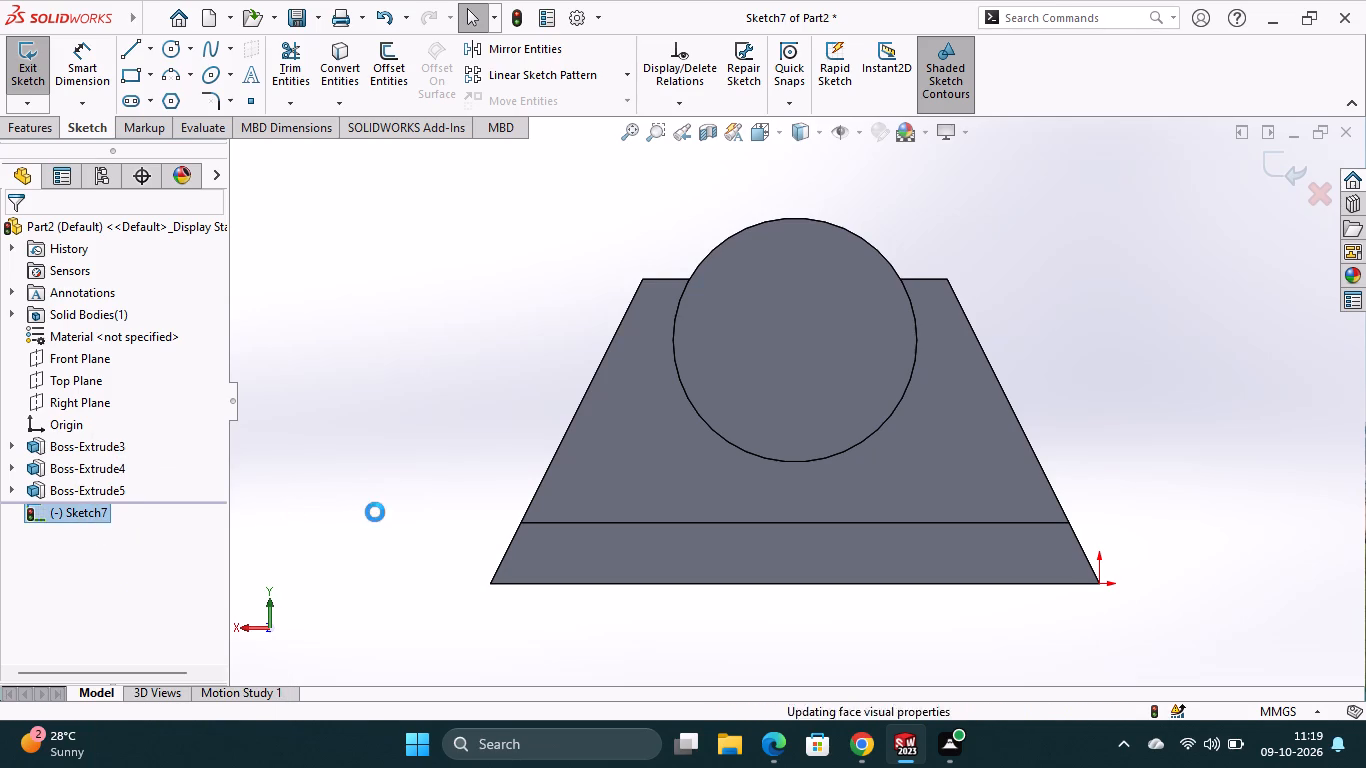
Sketch on the cylinder's front end face and draw a horizontal centerline about 76 mm long through the circle's centre, extending past both sides.
middle_click_drag(499, 515, 576, 530)
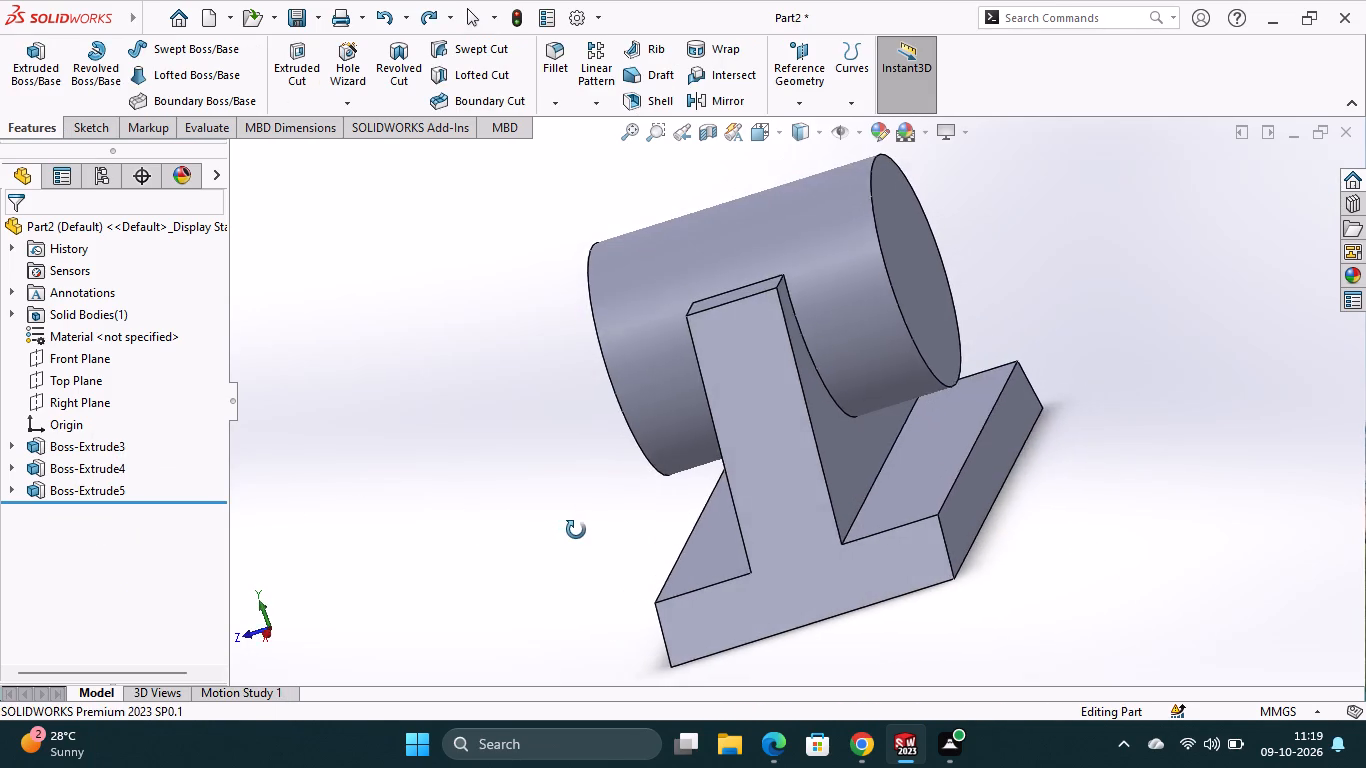
middle_click_drag(576, 530, 579, 530)
middle_click_drag(563, 546, 668, 540)
scroll(562, 547, "down", 1)
left_click(778, 348)
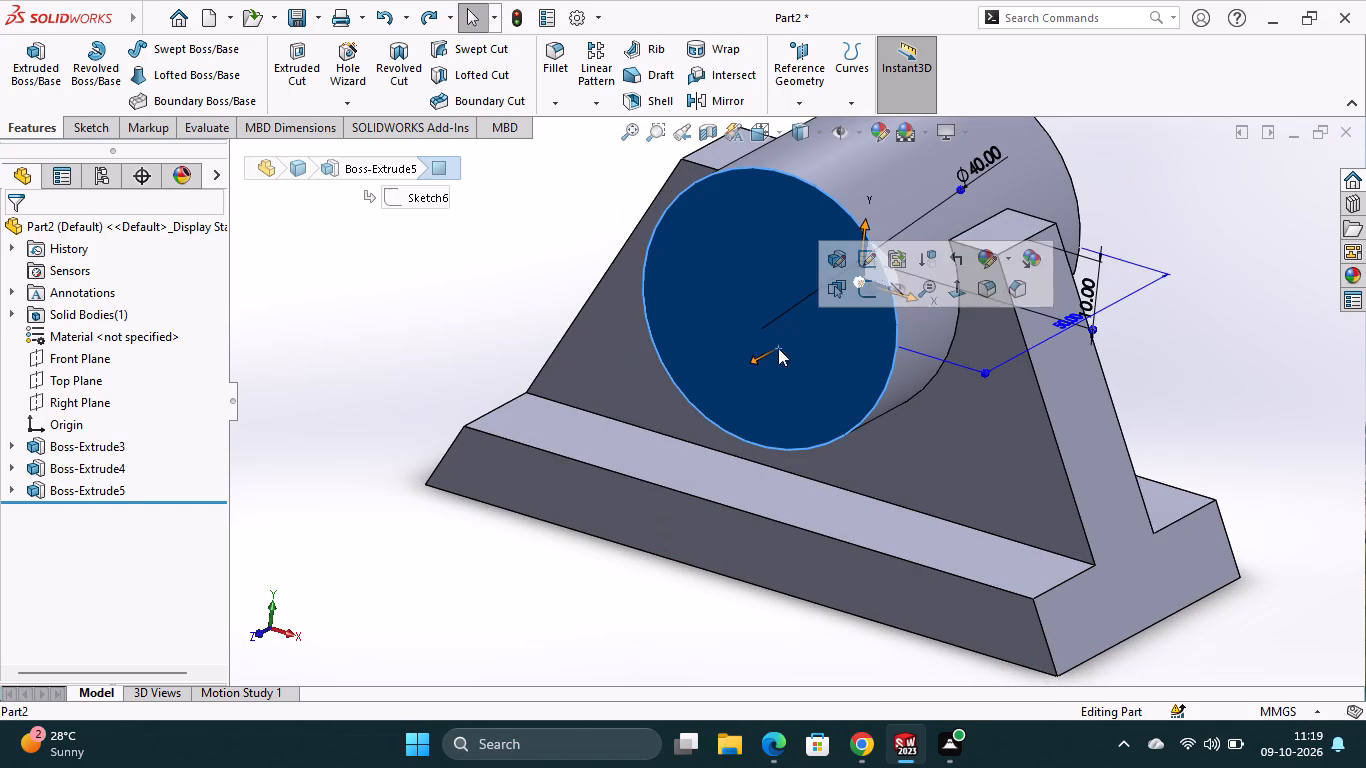
left_click(865, 296)
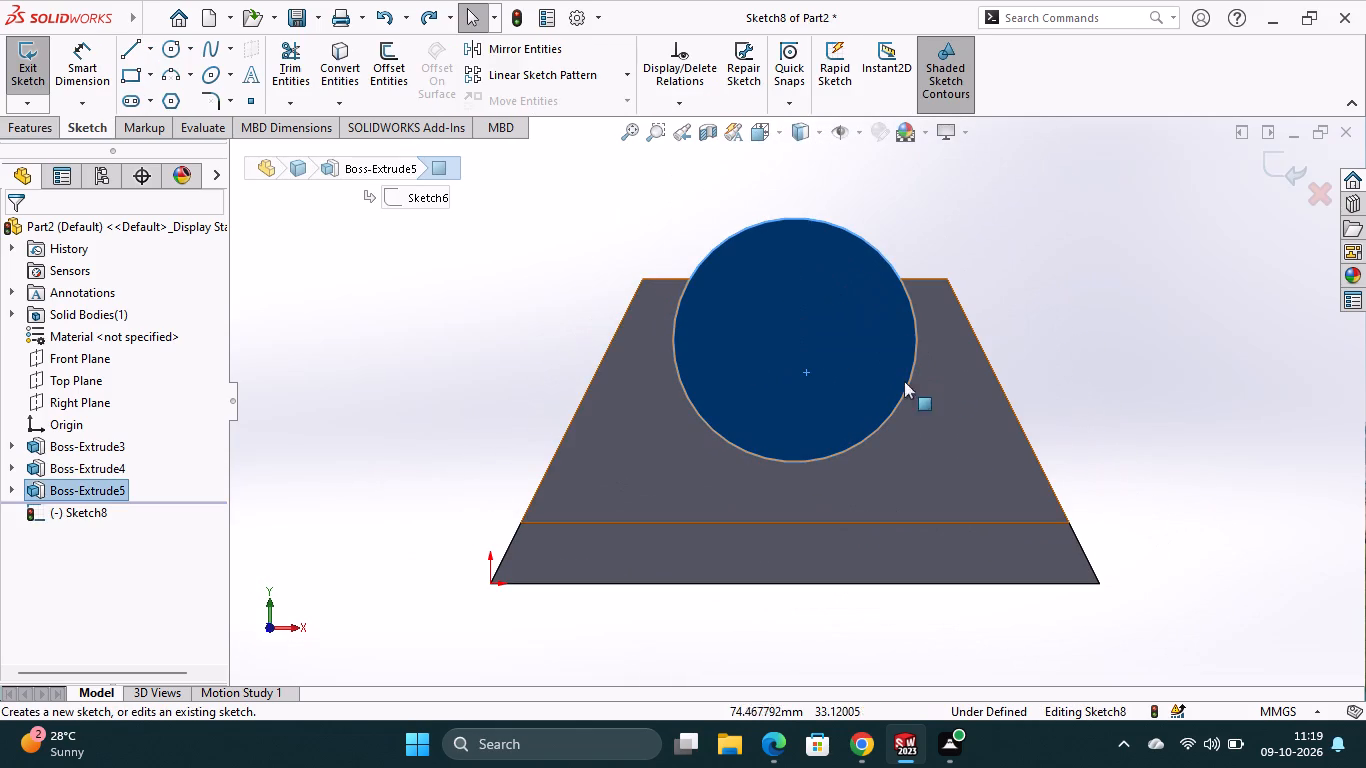
left_click(154, 51)
left_click(163, 98)
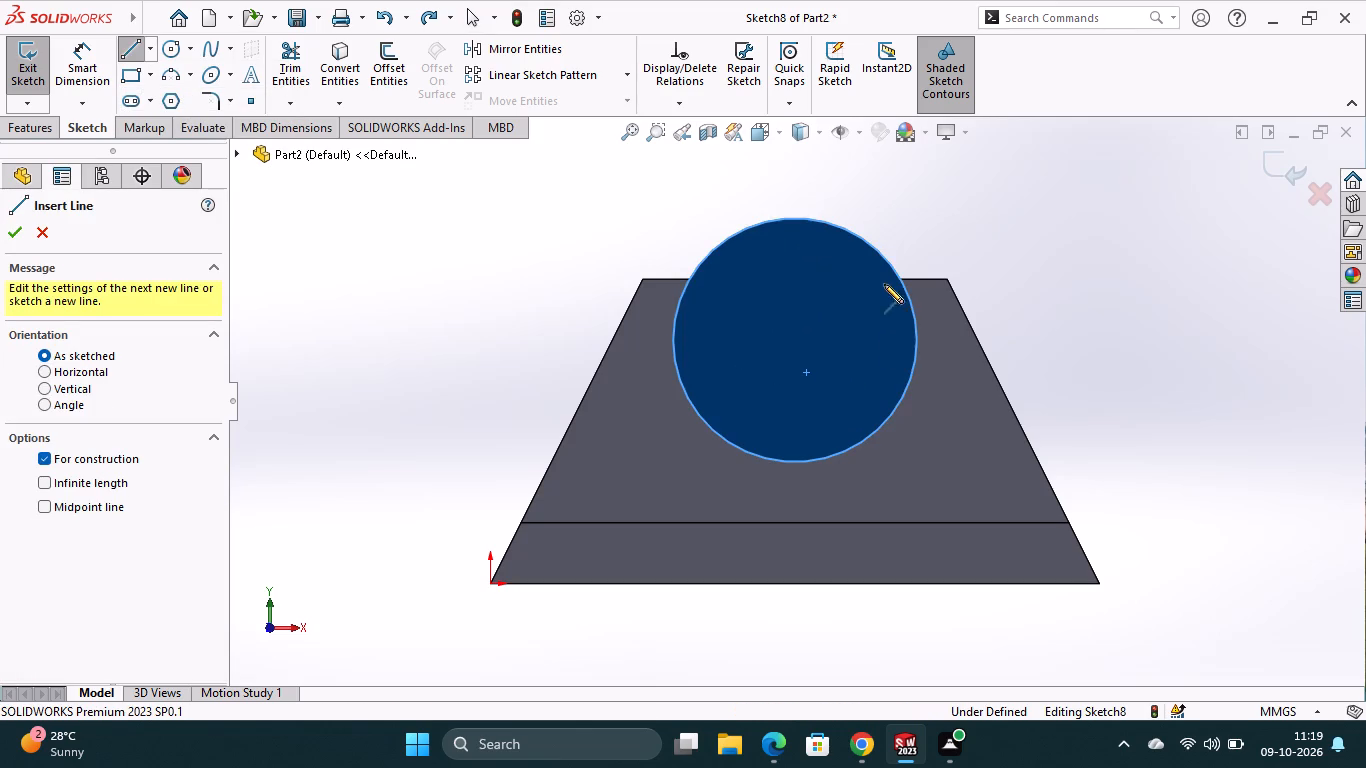
left_click(18, 234)
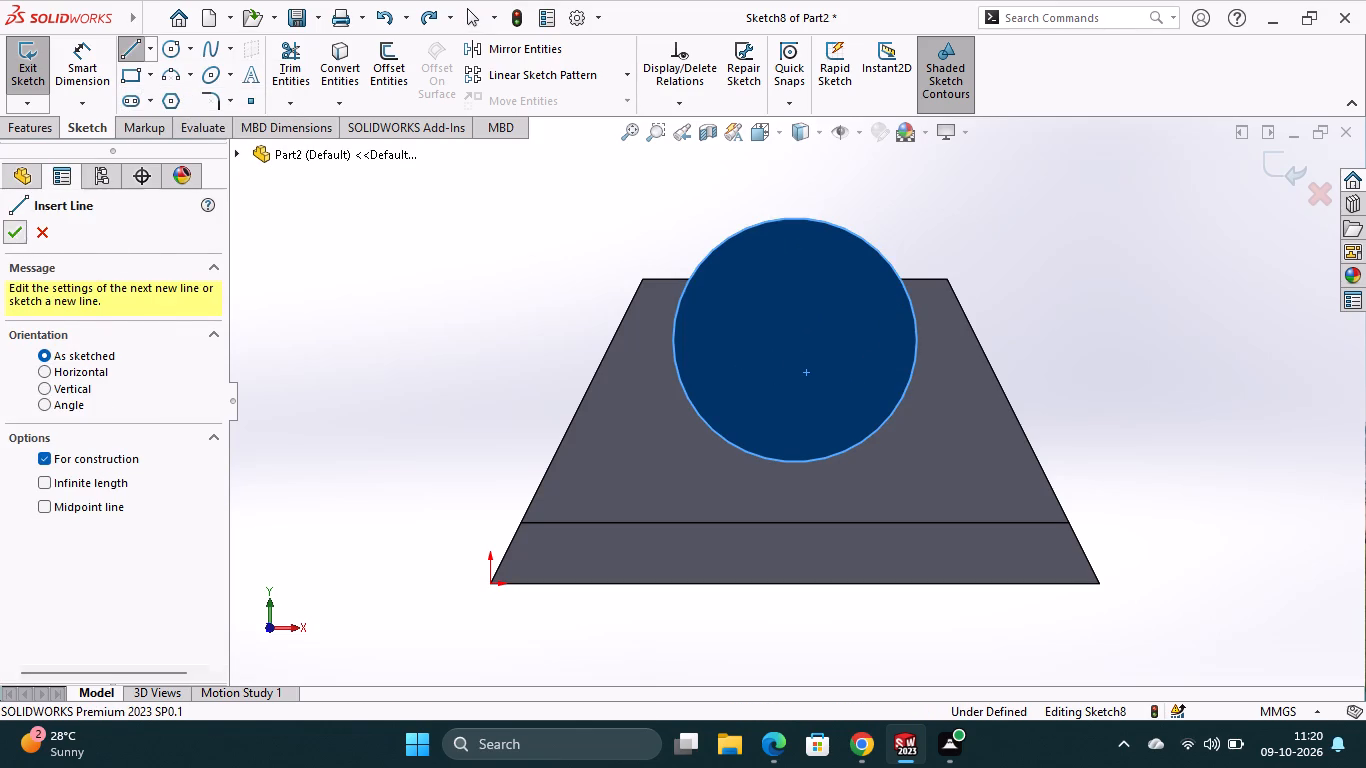
left_click(149, 53)
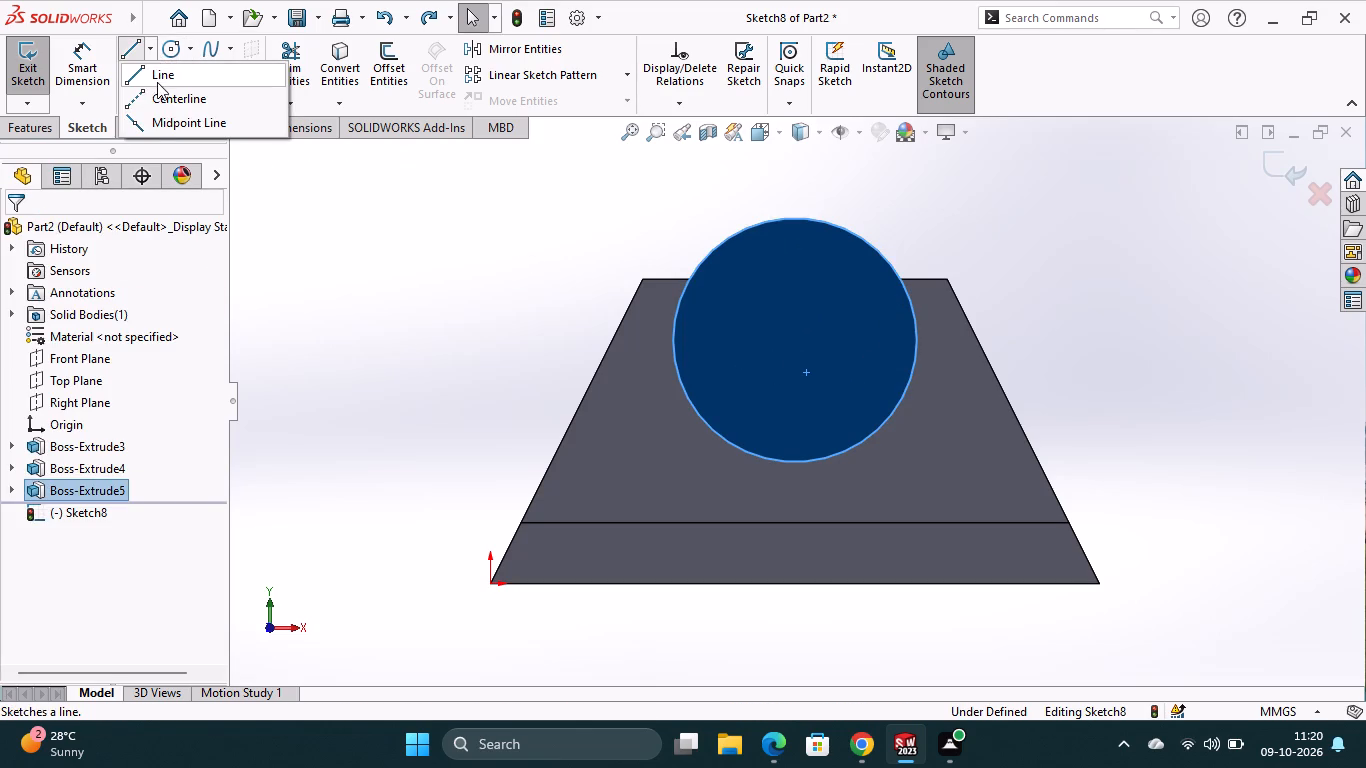
left_click(157, 94)
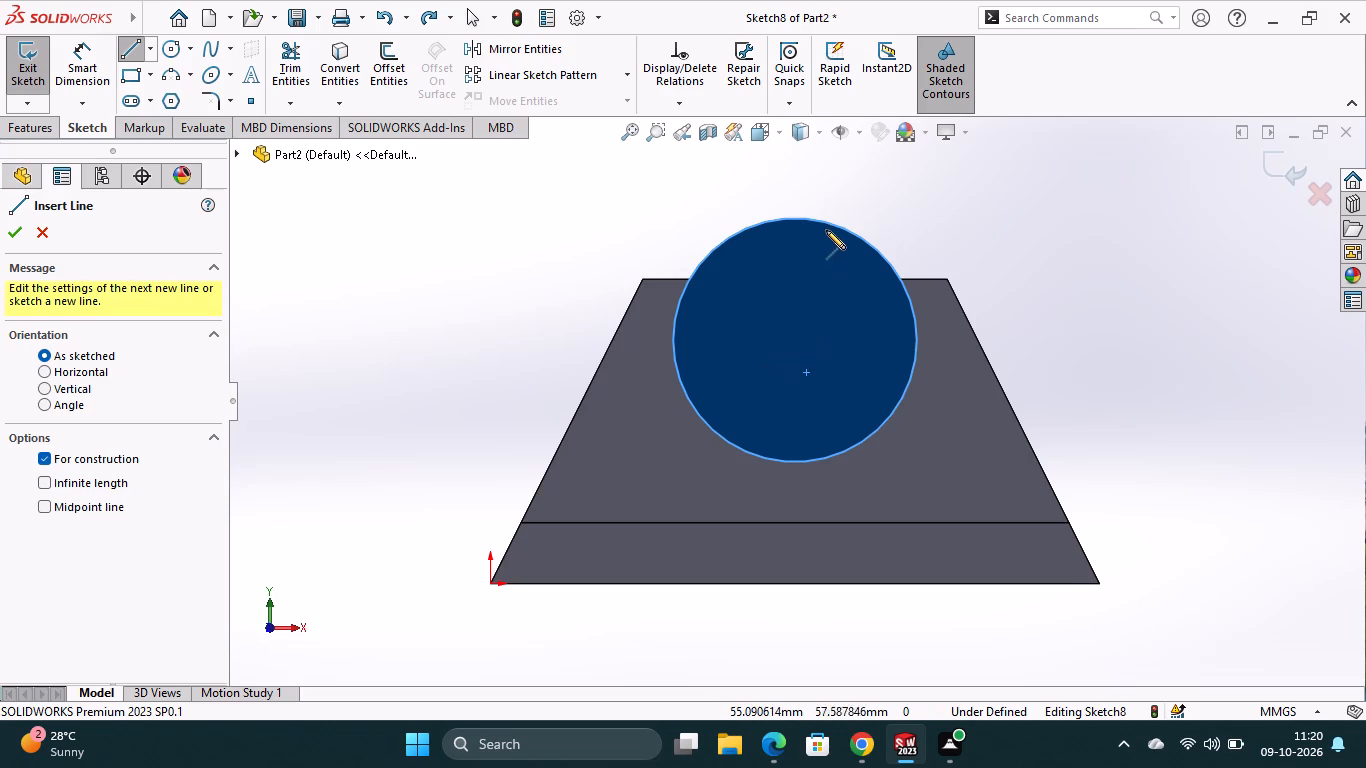
left_click(797, 342)
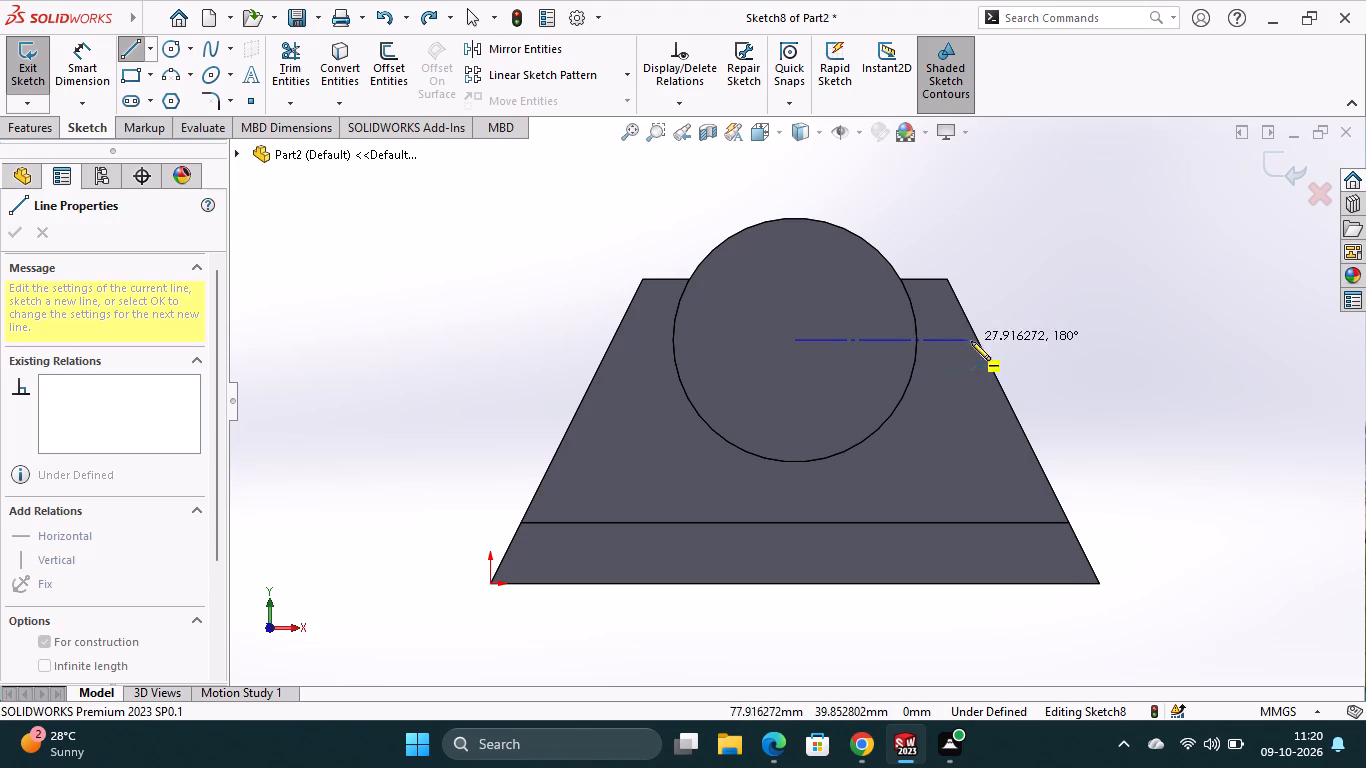
left_click(1039, 341)
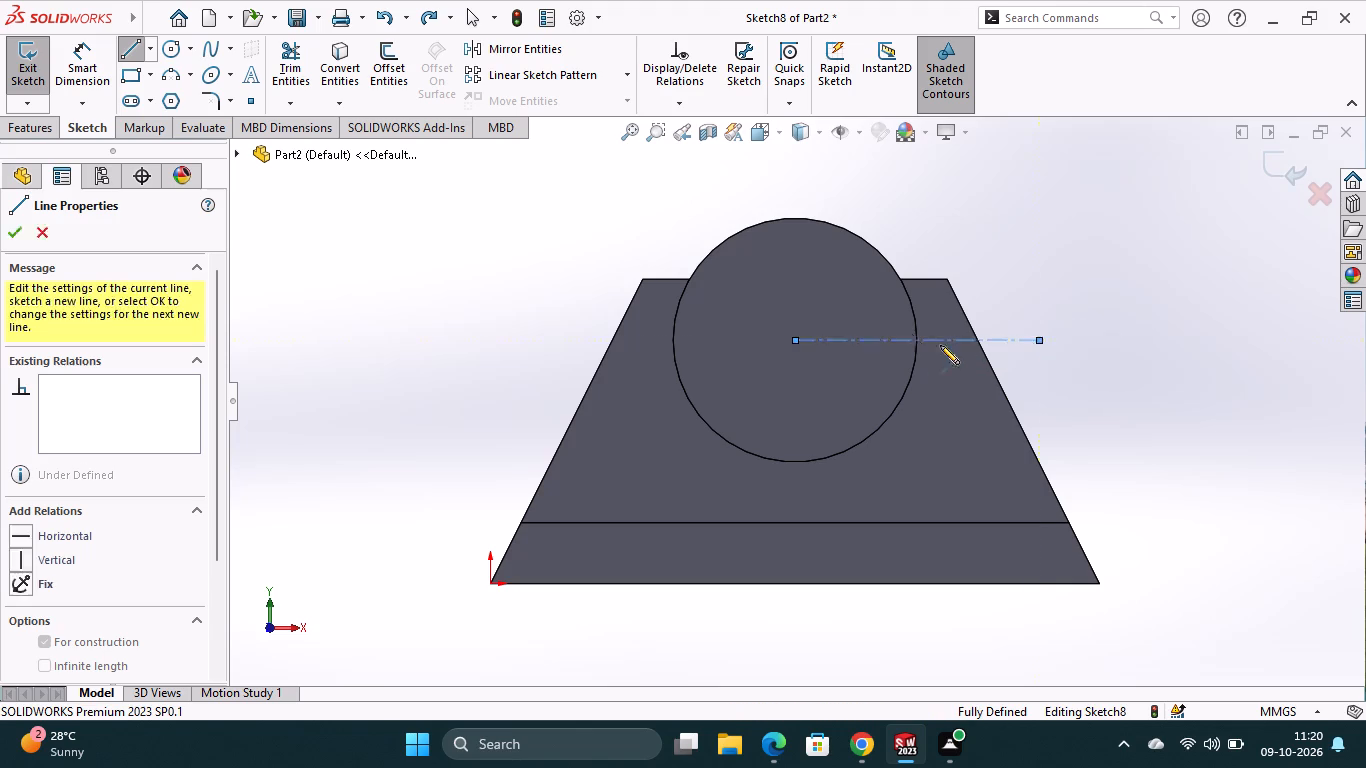
left_click(576, 338)
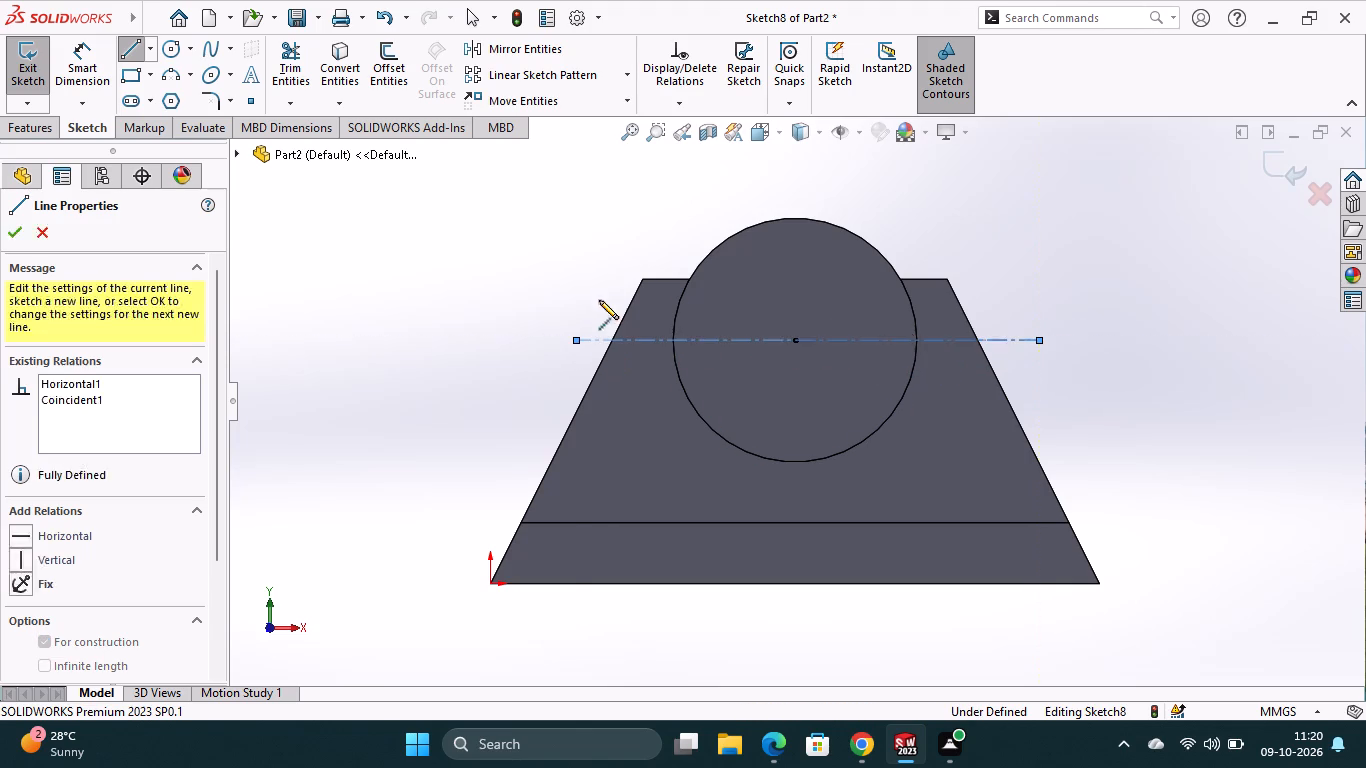
key("Escape")
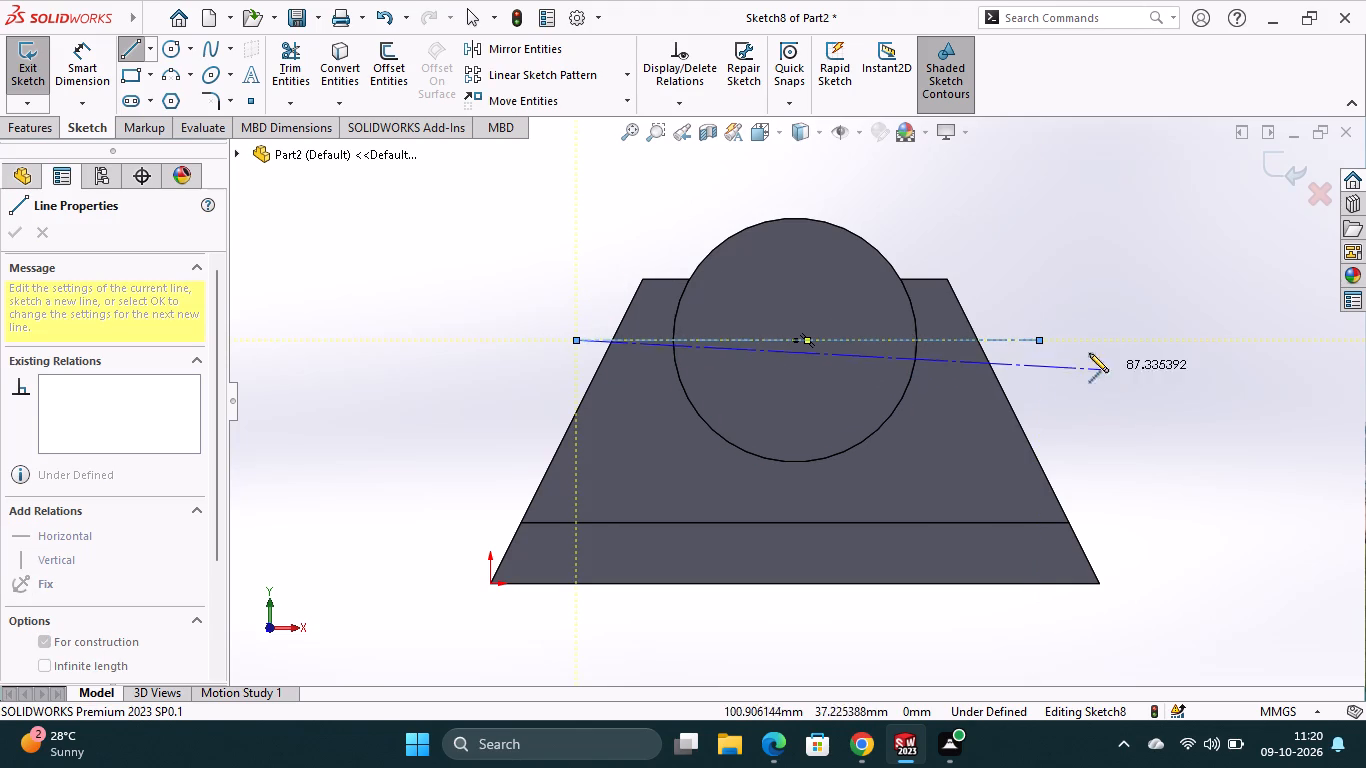
key("Escape")
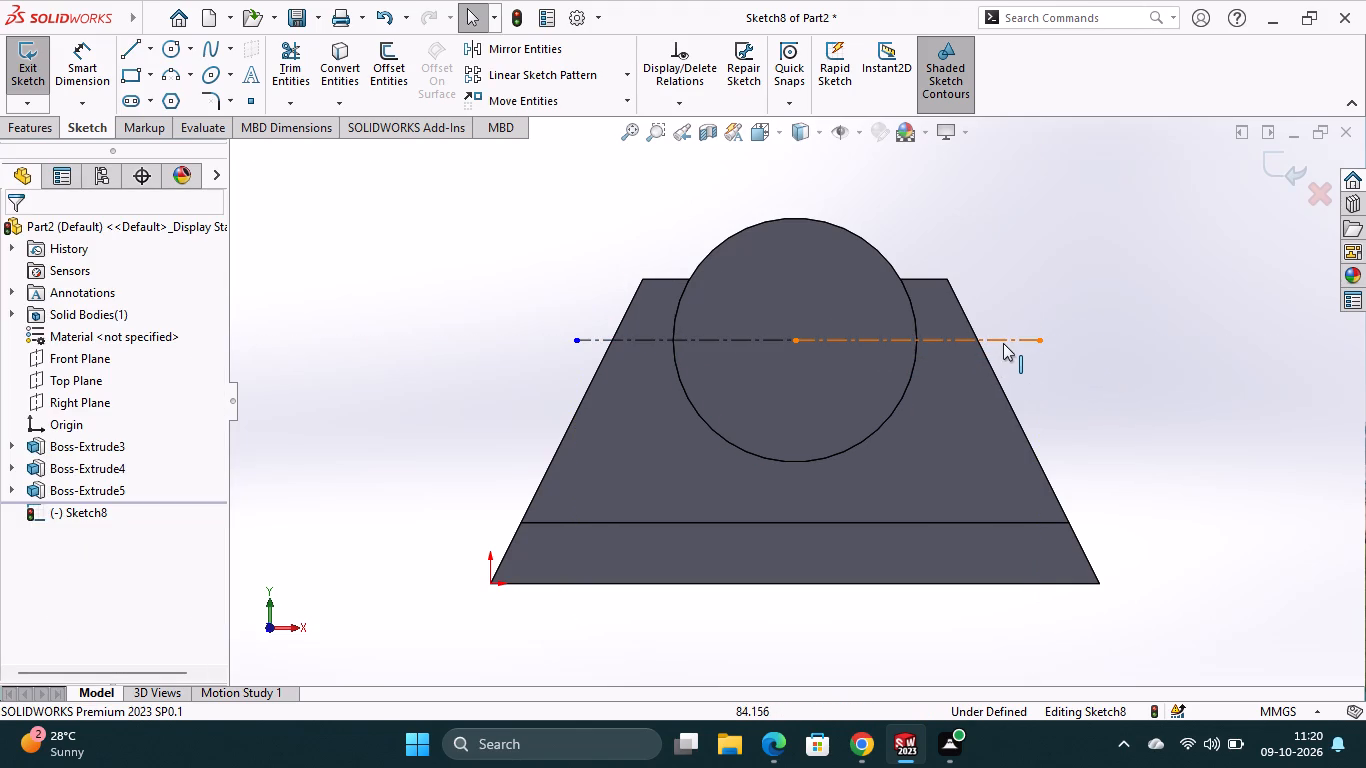
Delete the overlapping centerline segment that runs about 40 mm from the circle's centre, keeping the full-width centerline.
left_click(1003, 343)
key("Delete")
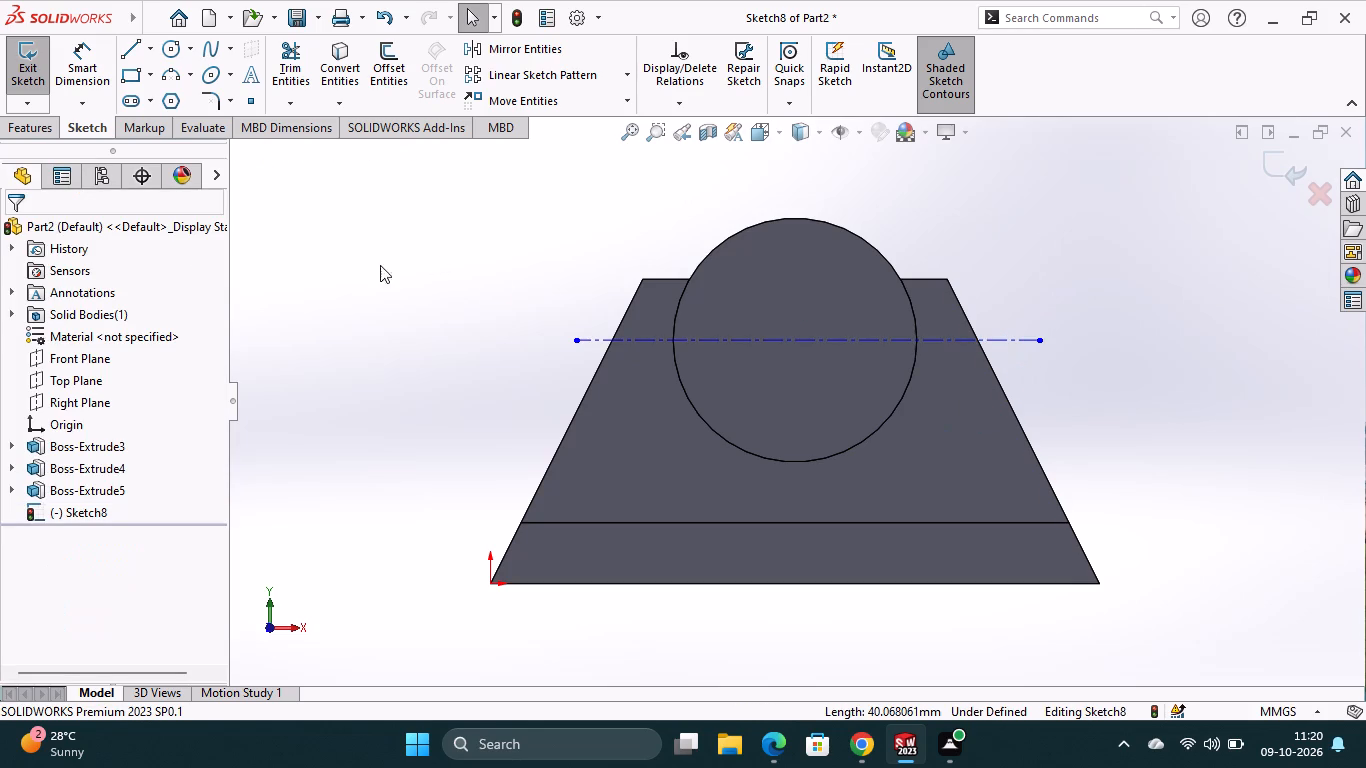
Offset the horizontal centerline 8 mm bi-directionally, with dimensions added, to make parallel lines above and below it.
left_click(400, 70)
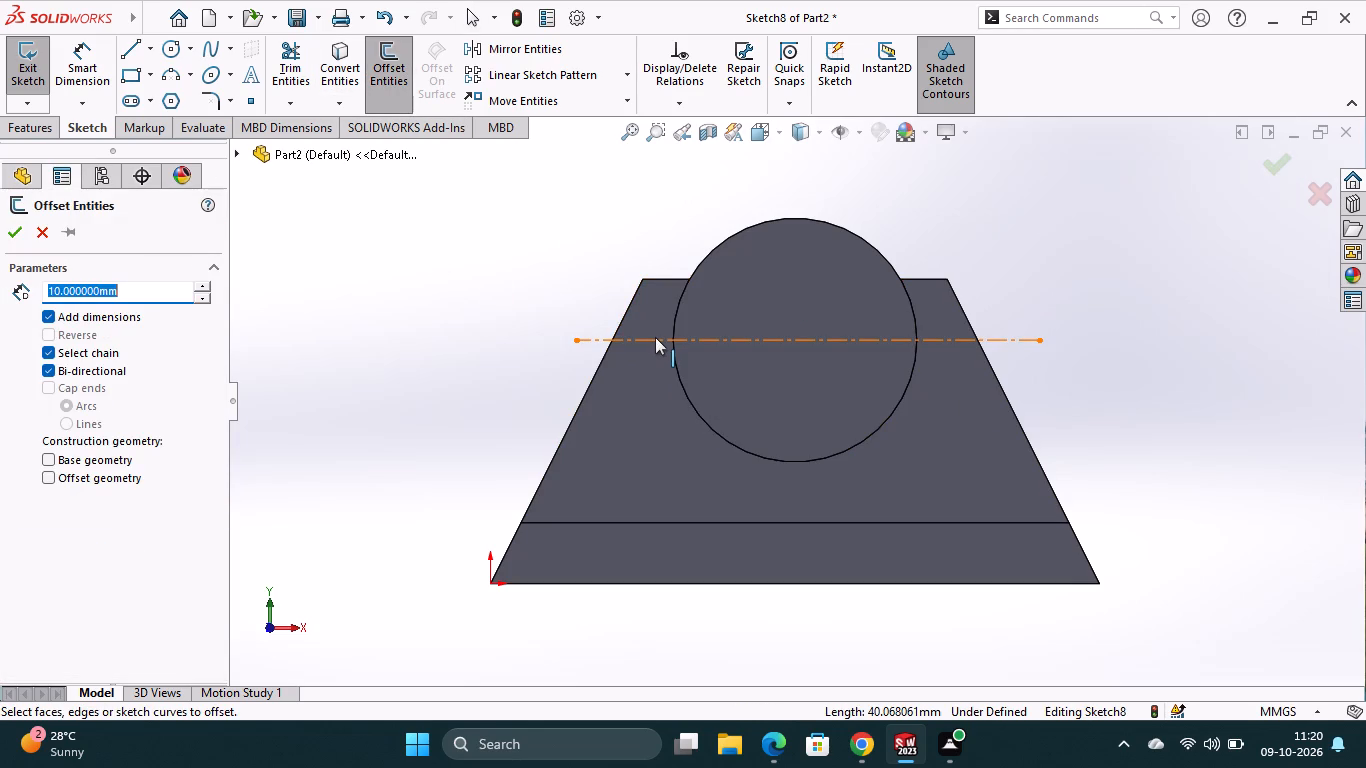
left_click_drag(127, 286, 47, 290)
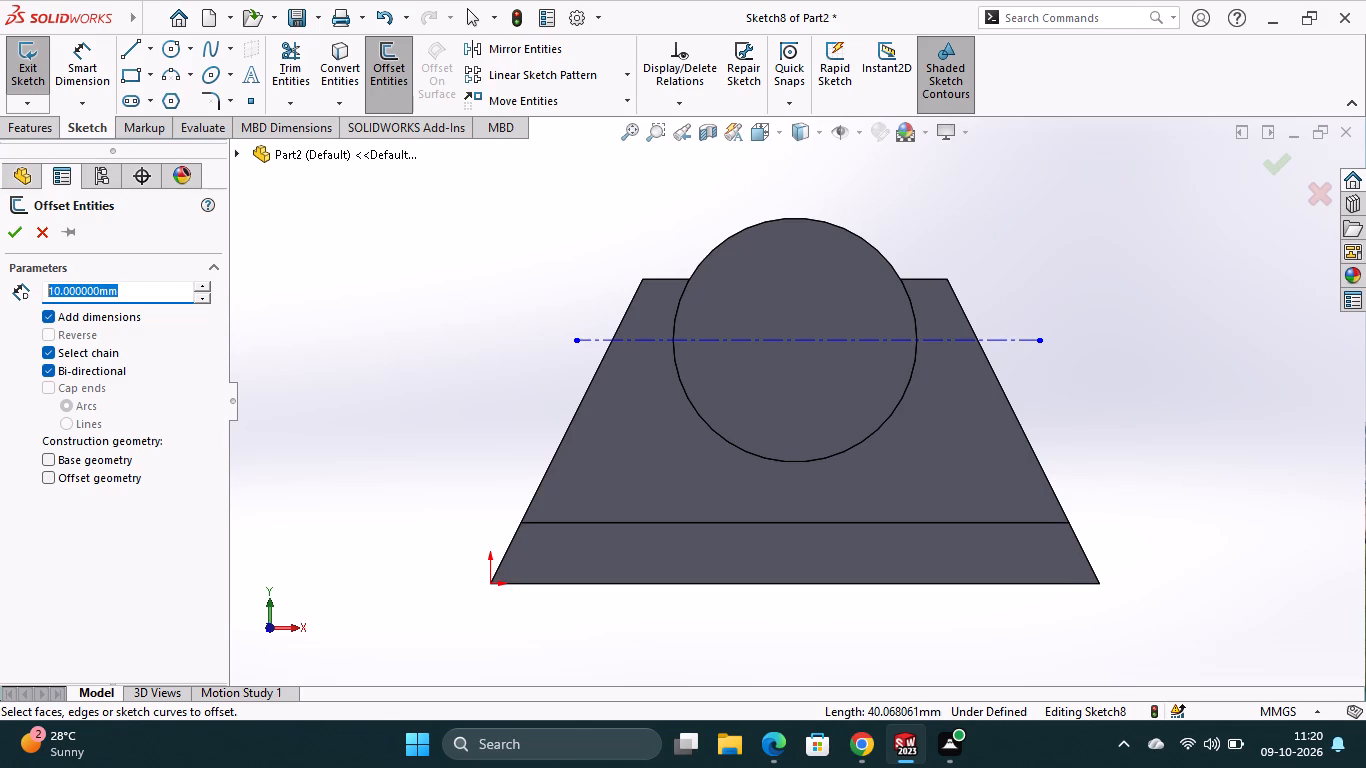
key("8")
key("Return")
left_click(832, 340)
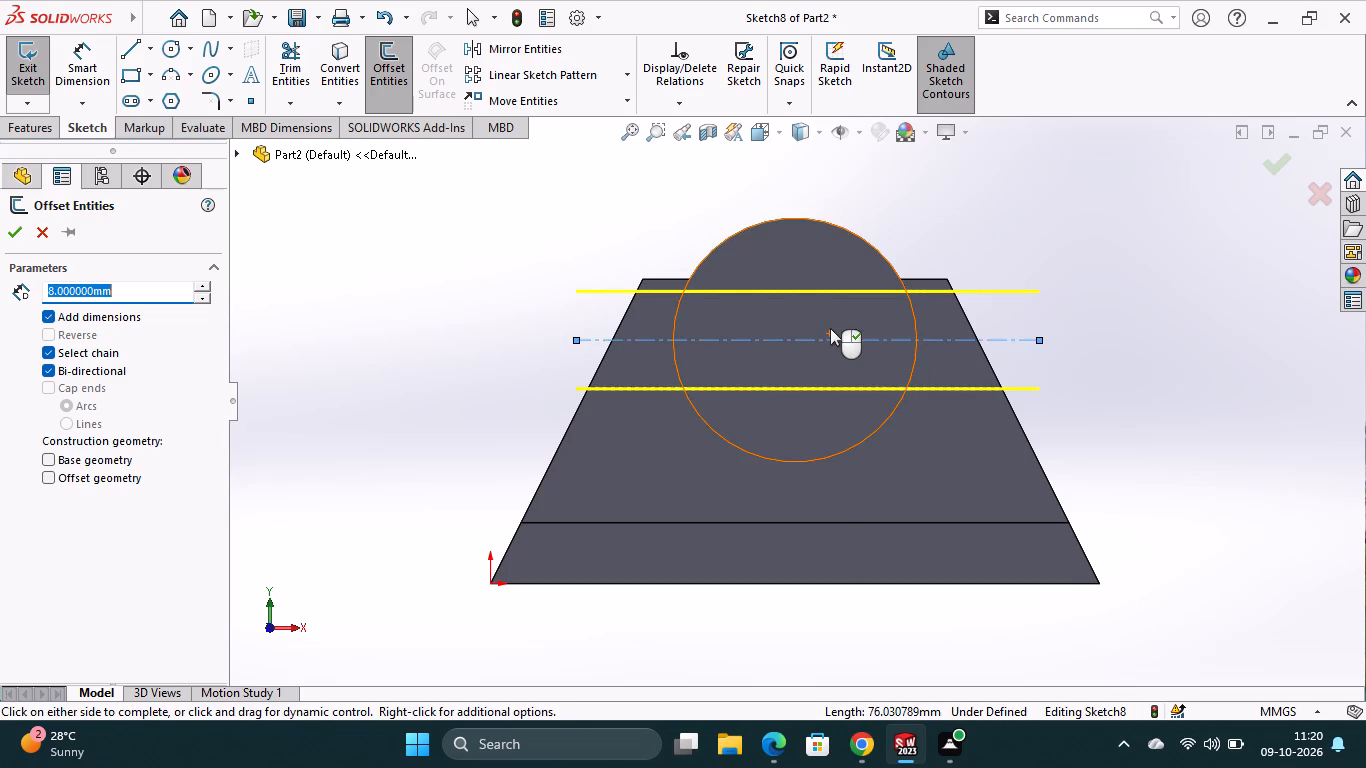
left_click(22, 231)
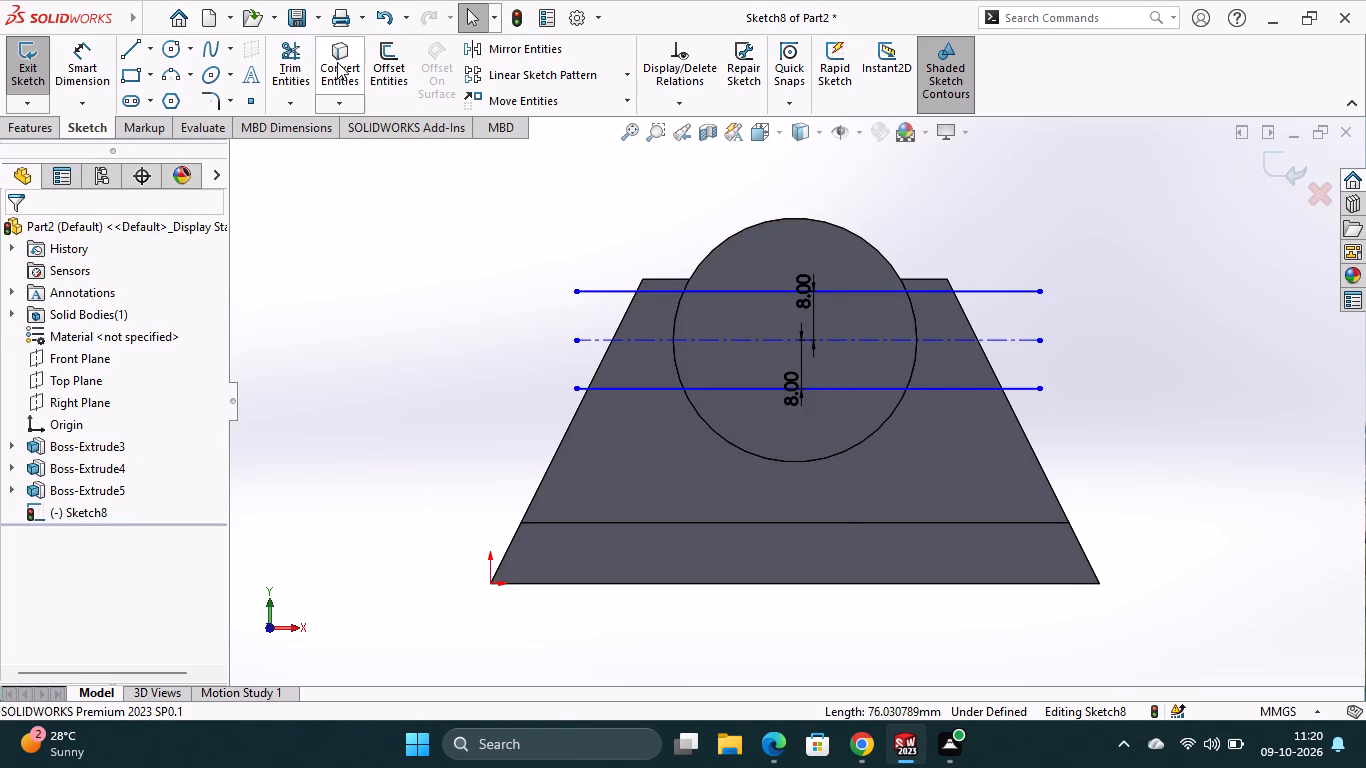
Convert the cylinder's circular end-face edge into a sketch circle.
left_click(337, 62)
left_click(611, 296)
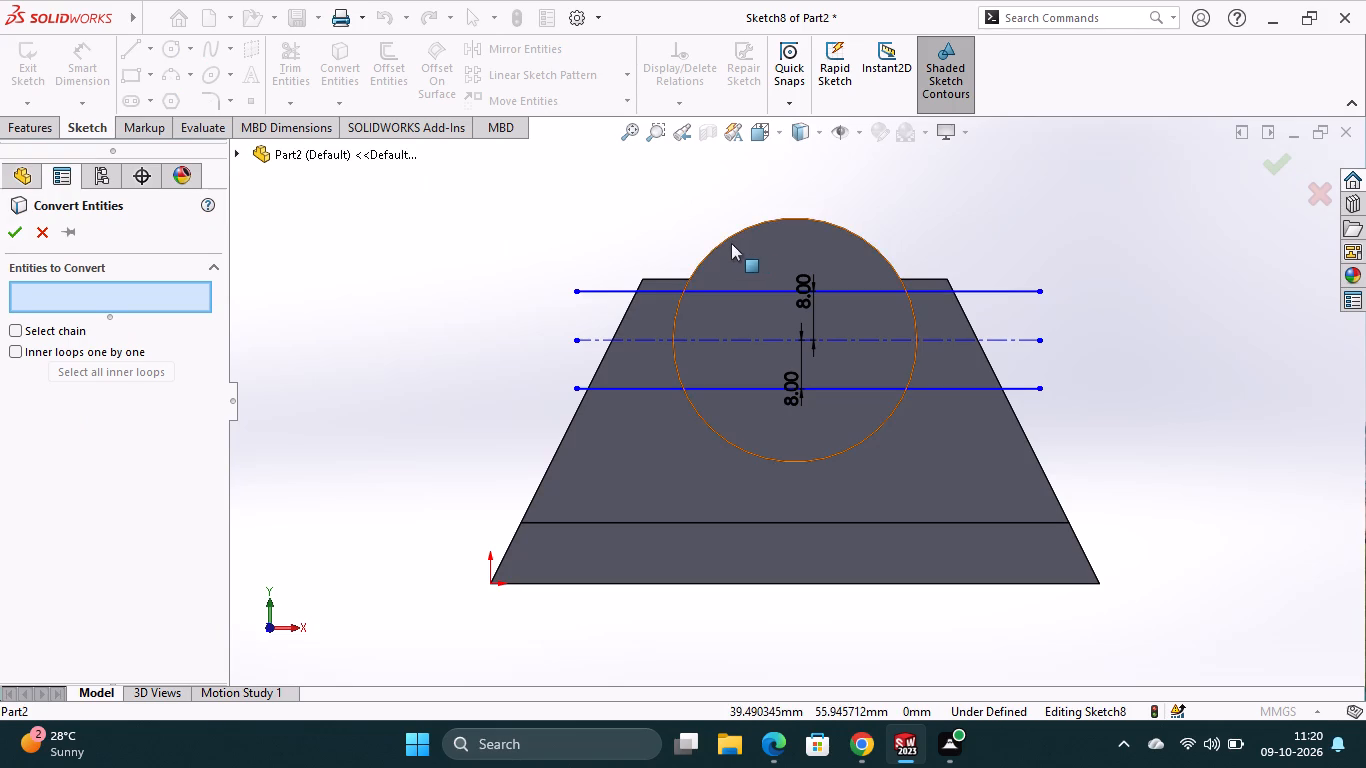
left_click(729, 235)
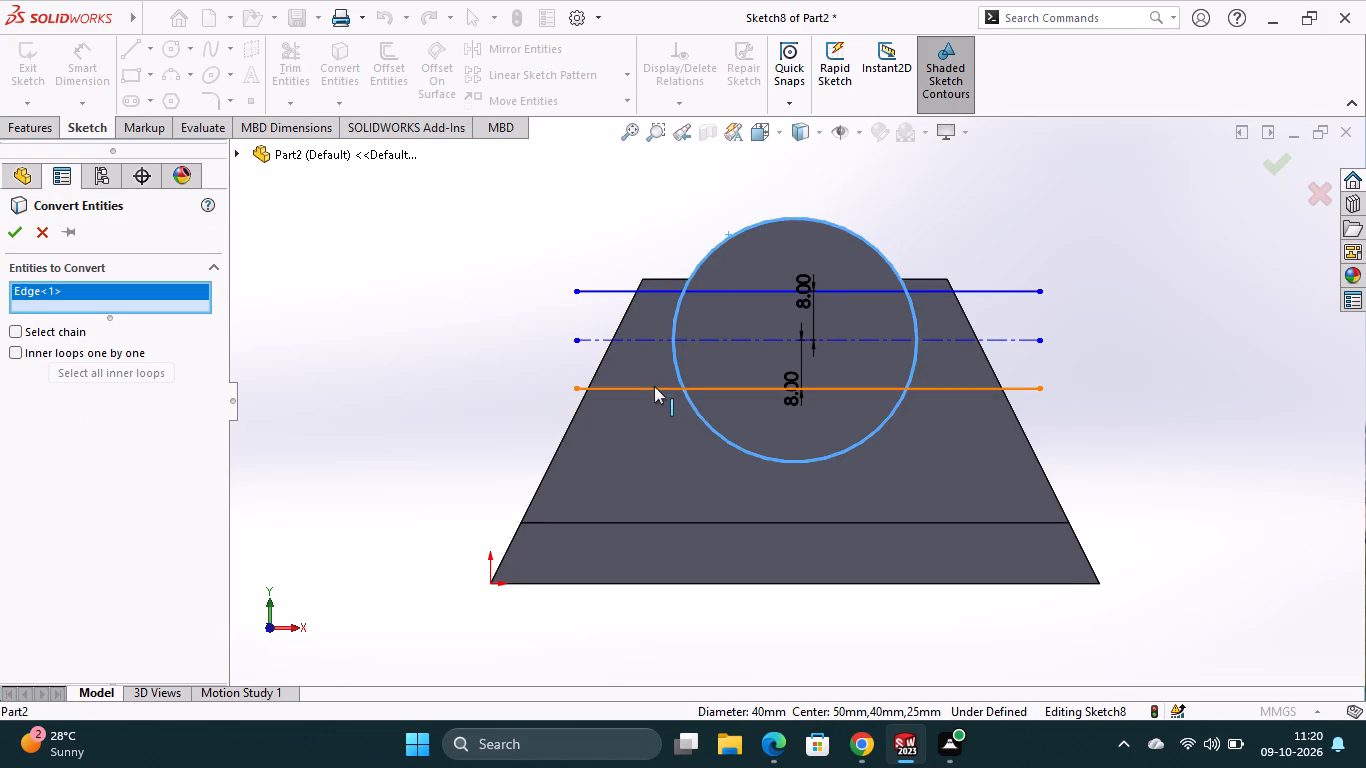
left_click(654, 386)
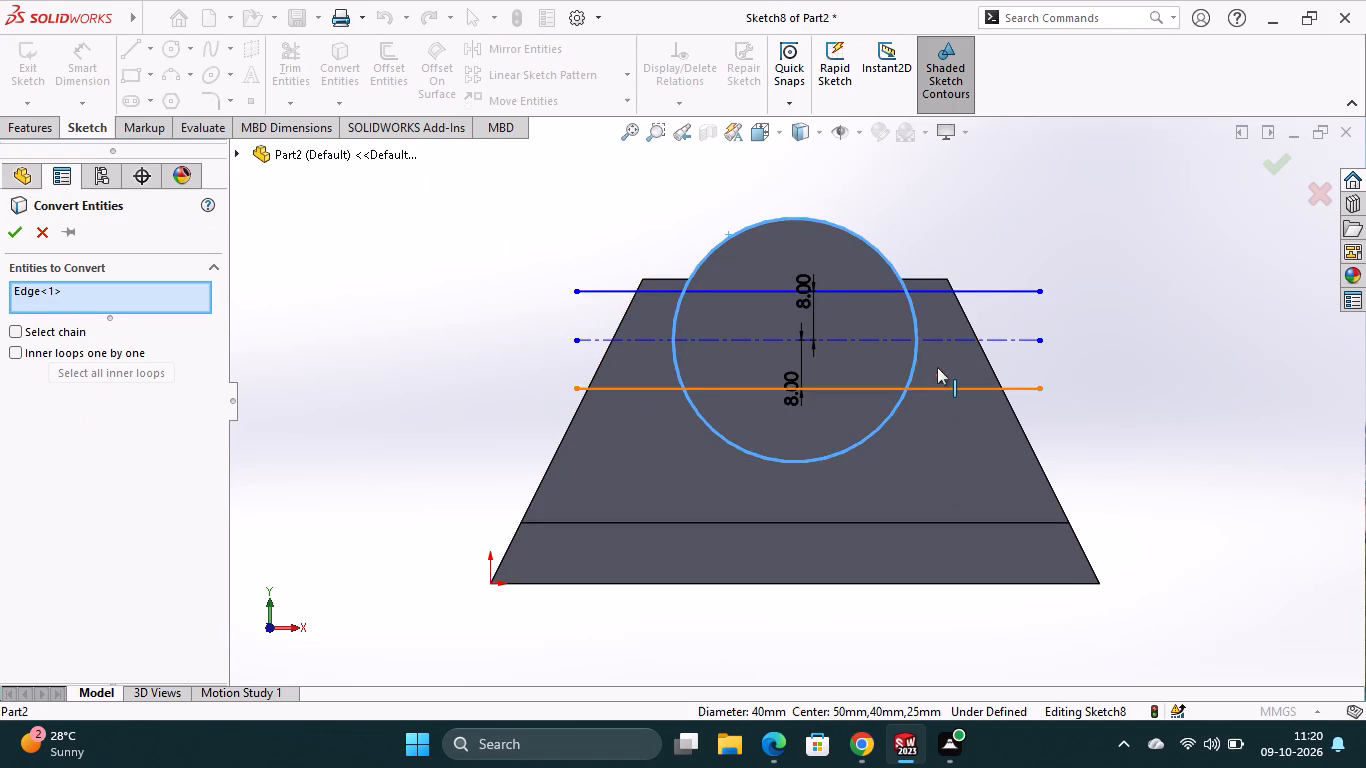
left_click(936, 388)
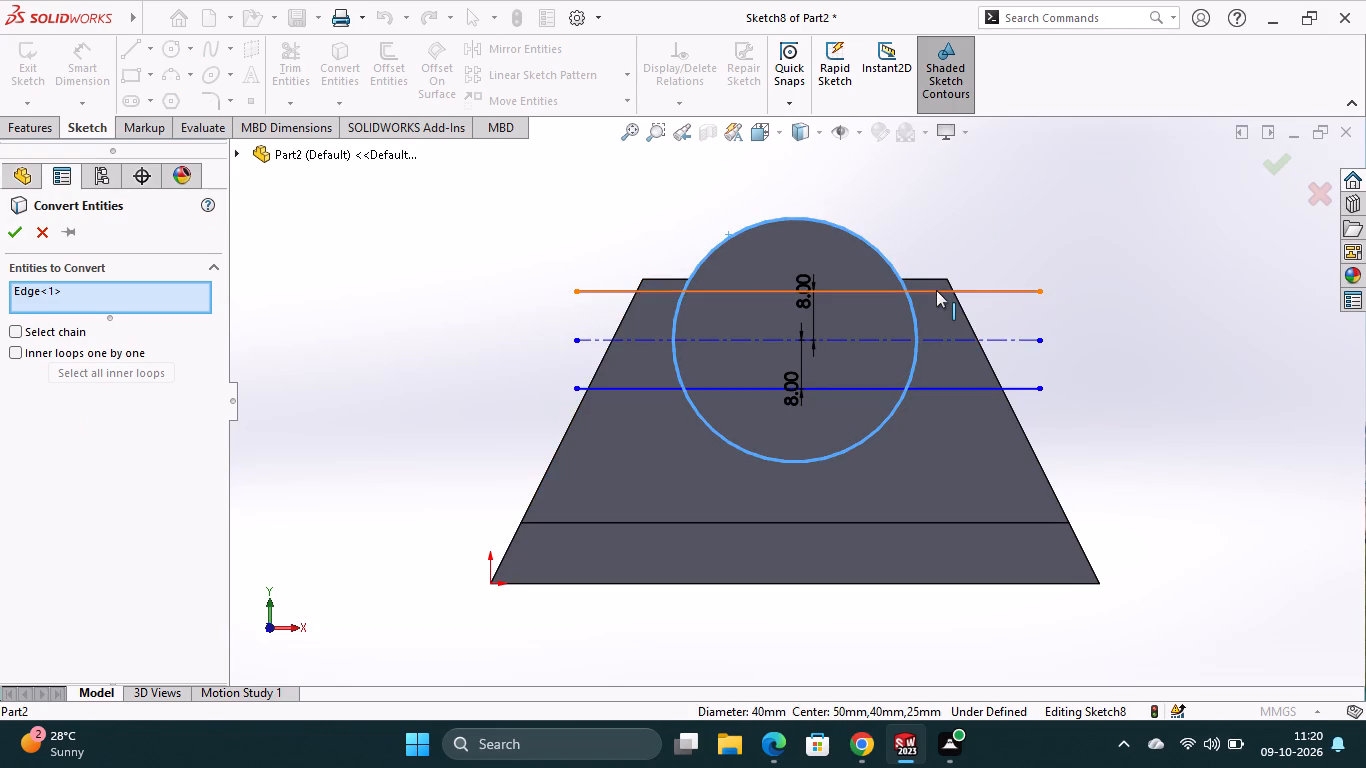
left_click(936, 290)
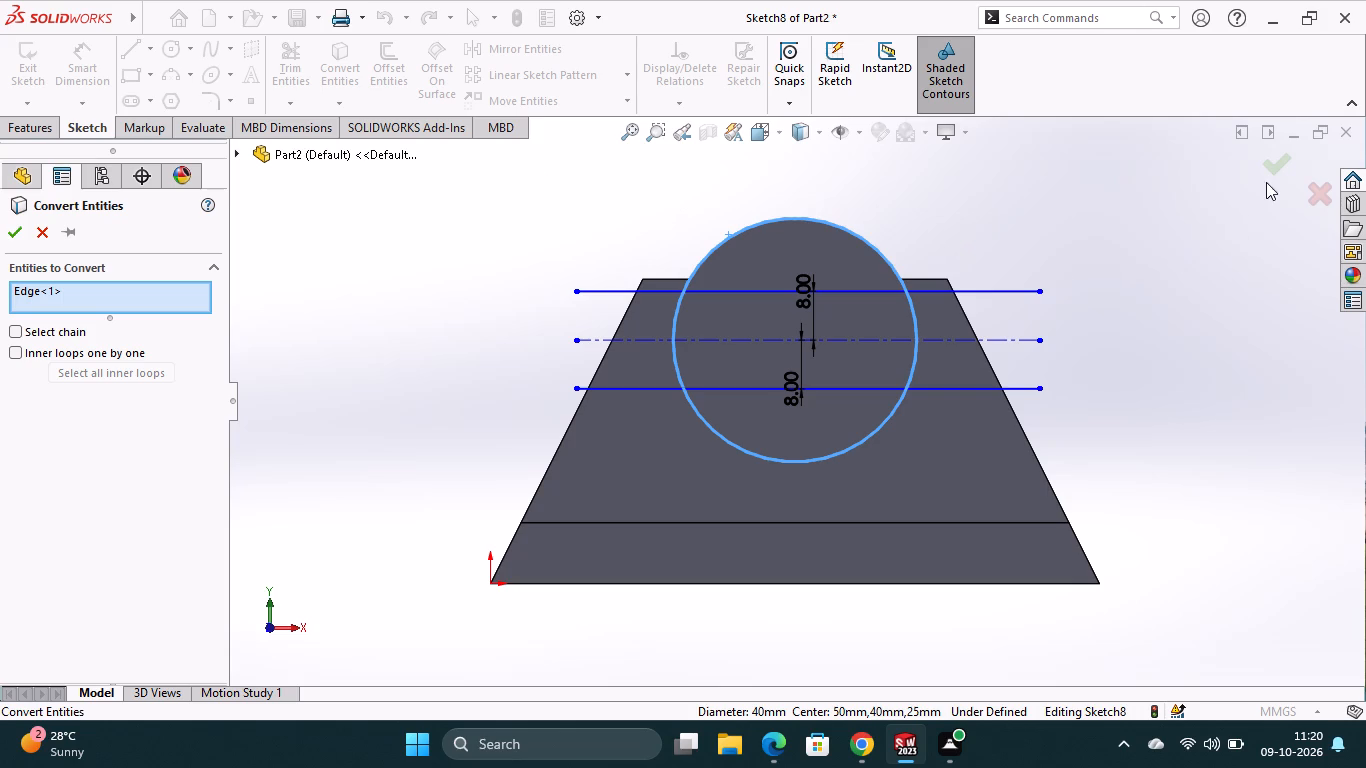
left_click(1268, 174)
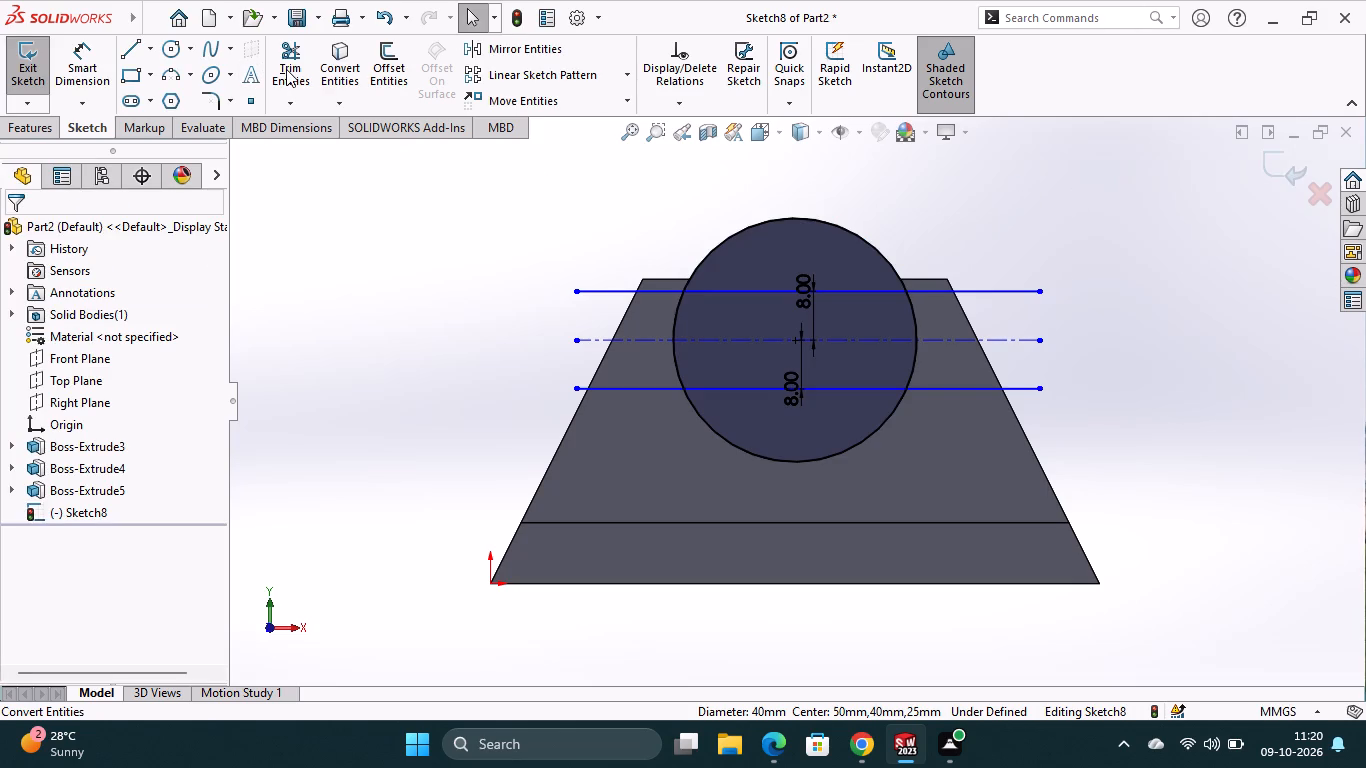
Trim away the centerline, the offset lines outside the circle and its upper and lower arcs, leaving a closed band, and exit the sketch.
left_click(301, 75)
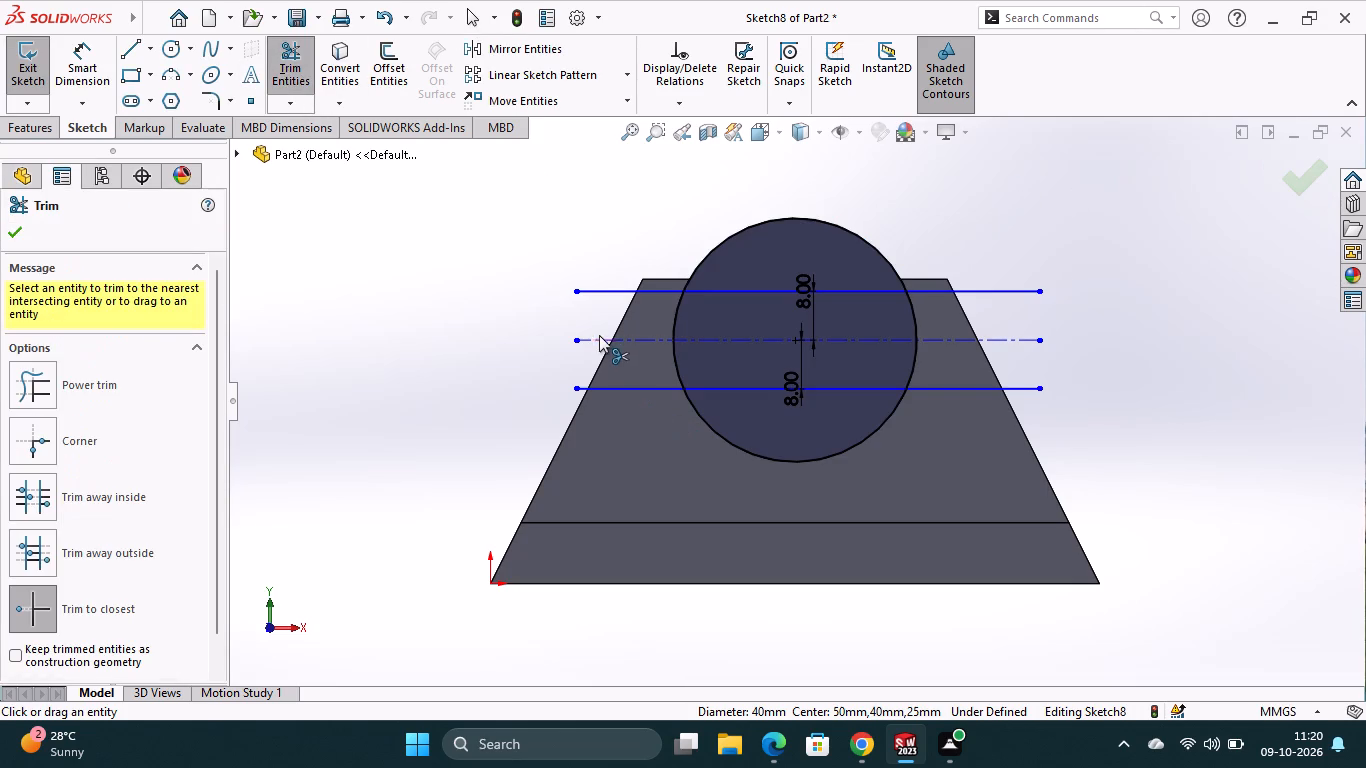
left_click(597, 339)
left_click(613, 386)
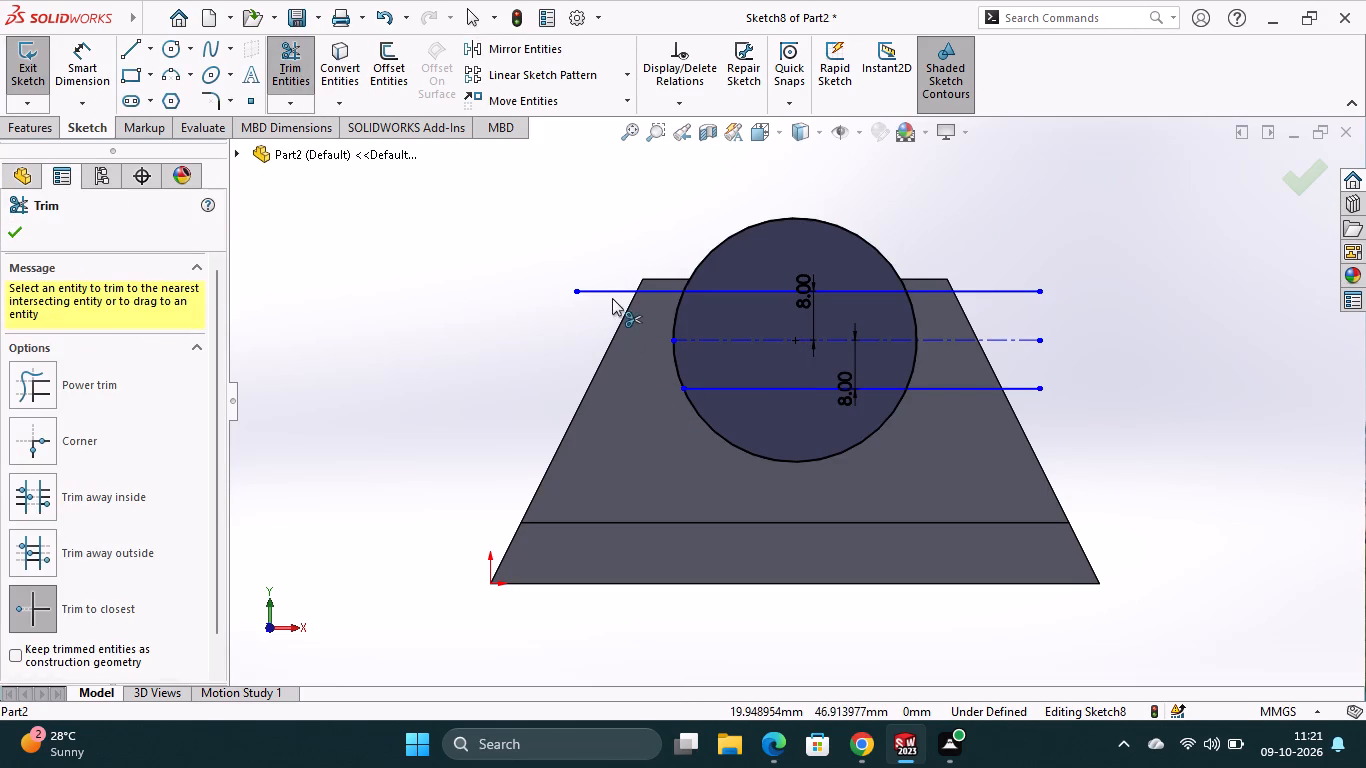
left_click(620, 289)
left_click(751, 342)
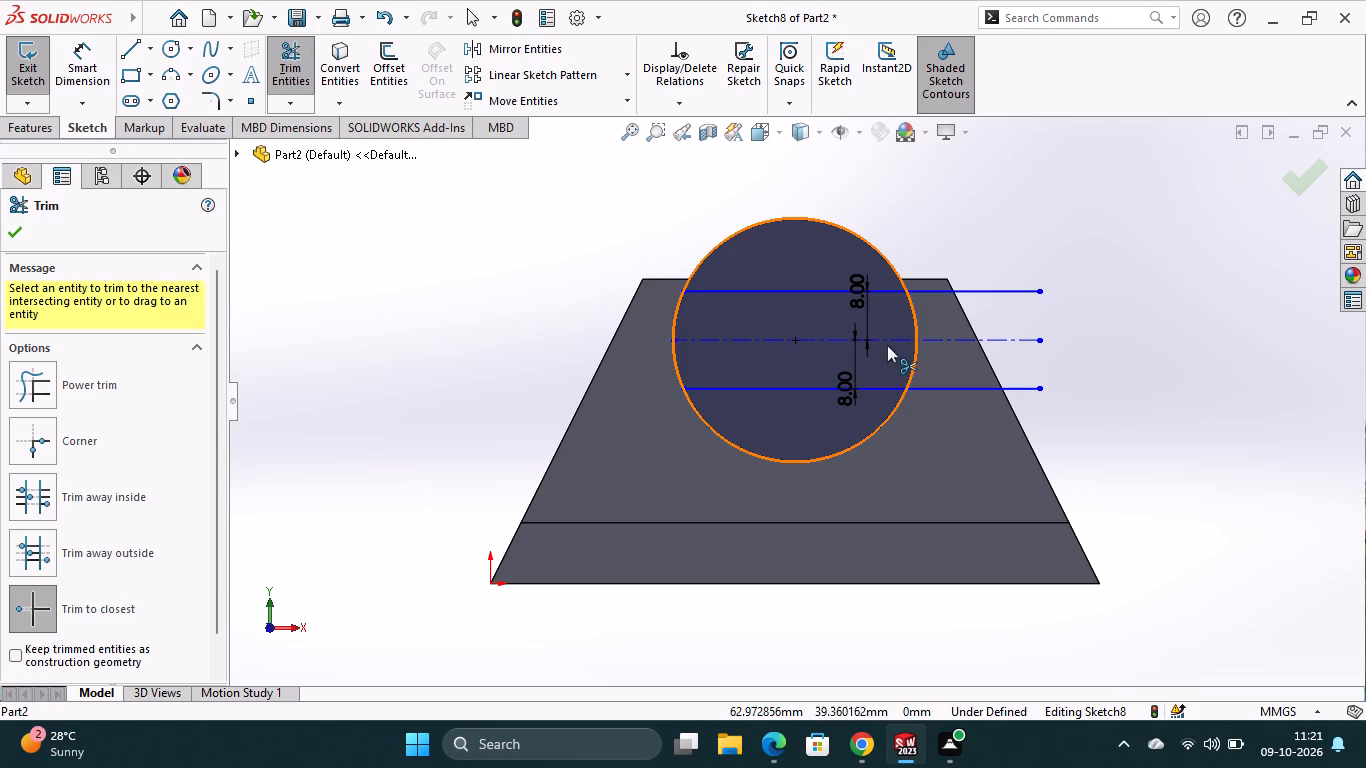
left_click(963, 391)
left_click(963, 339)
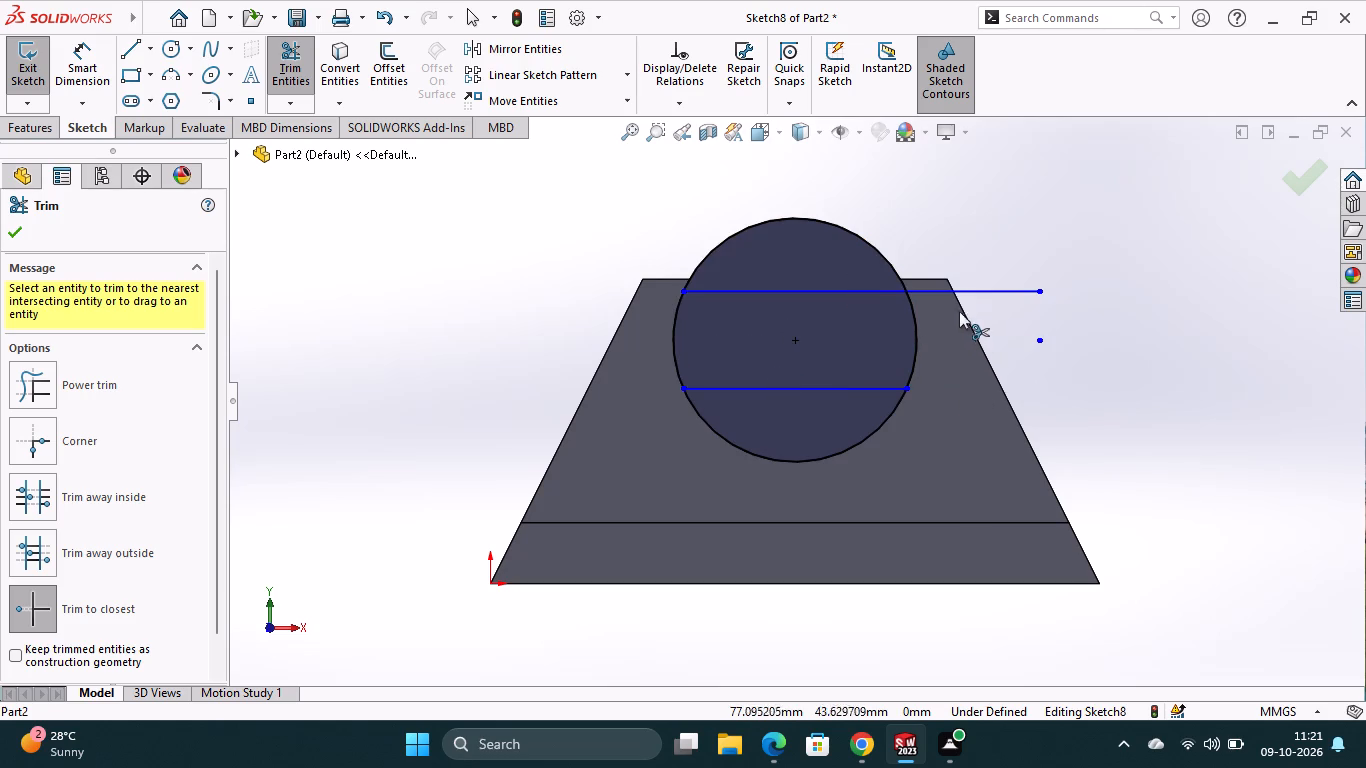
left_click(952, 289)
left_click(883, 253)
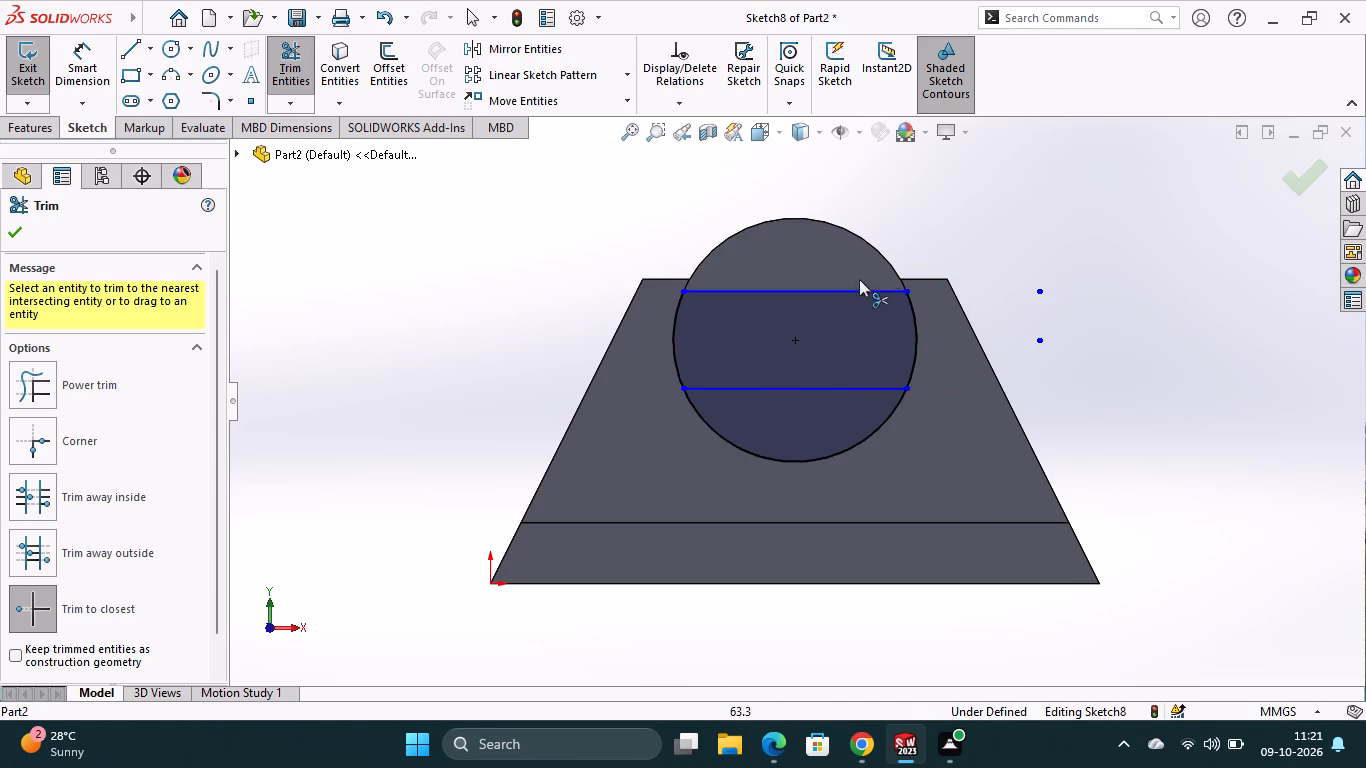
left_click(771, 456)
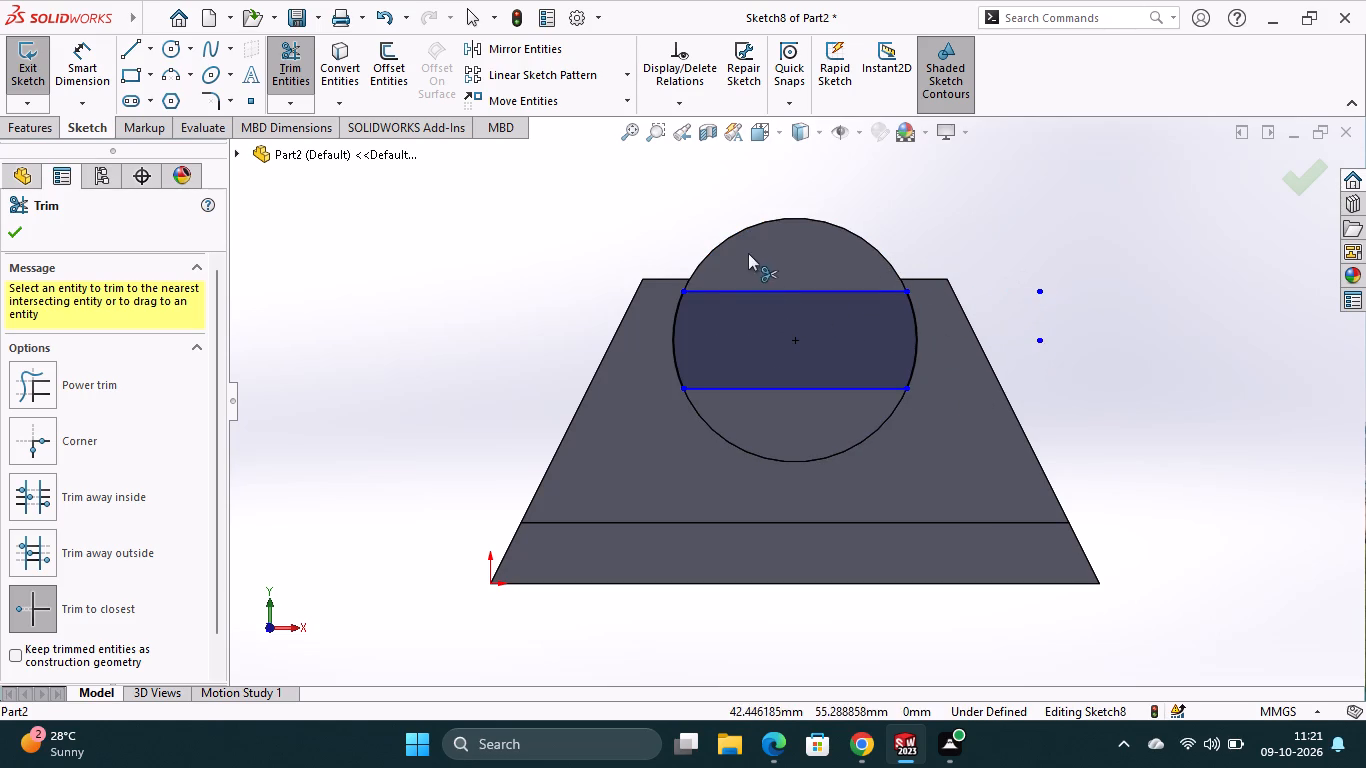
left_click(1315, 173)
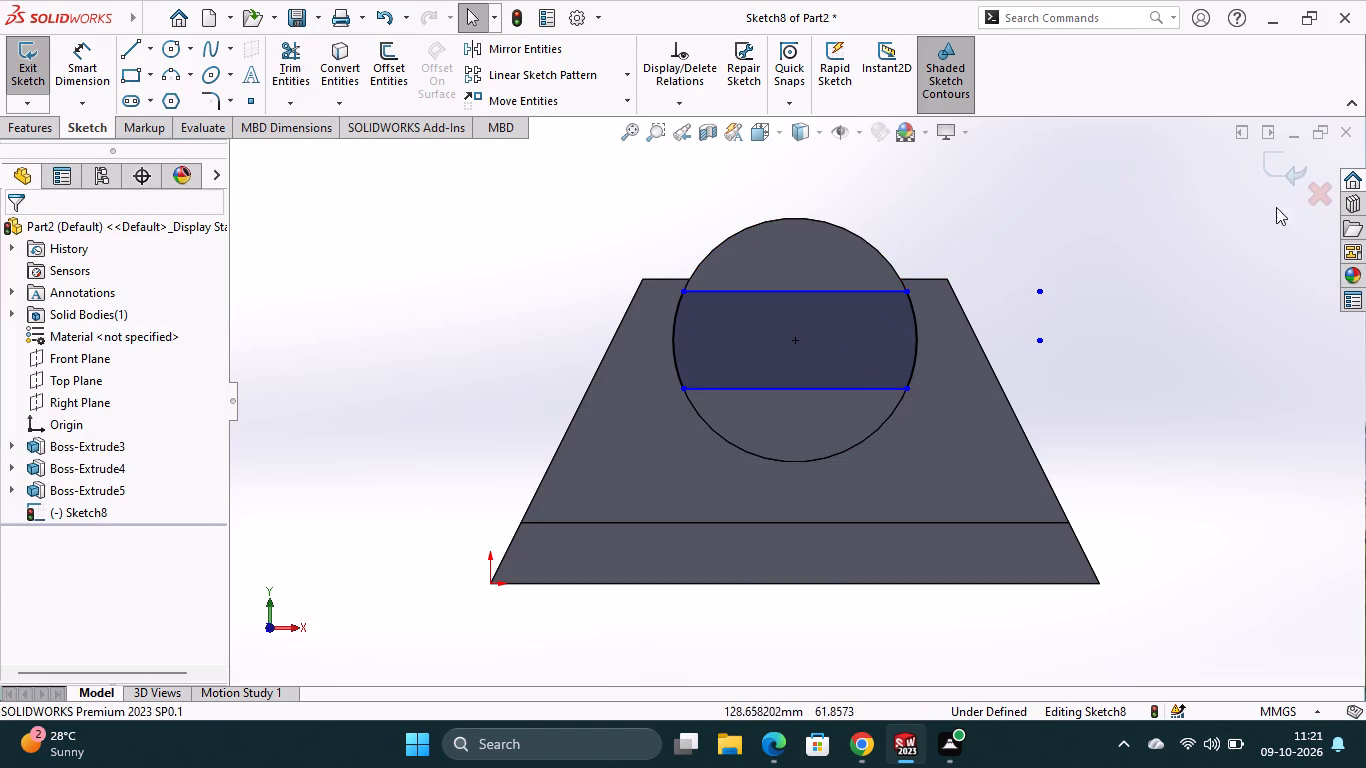
left_click(34, 65)
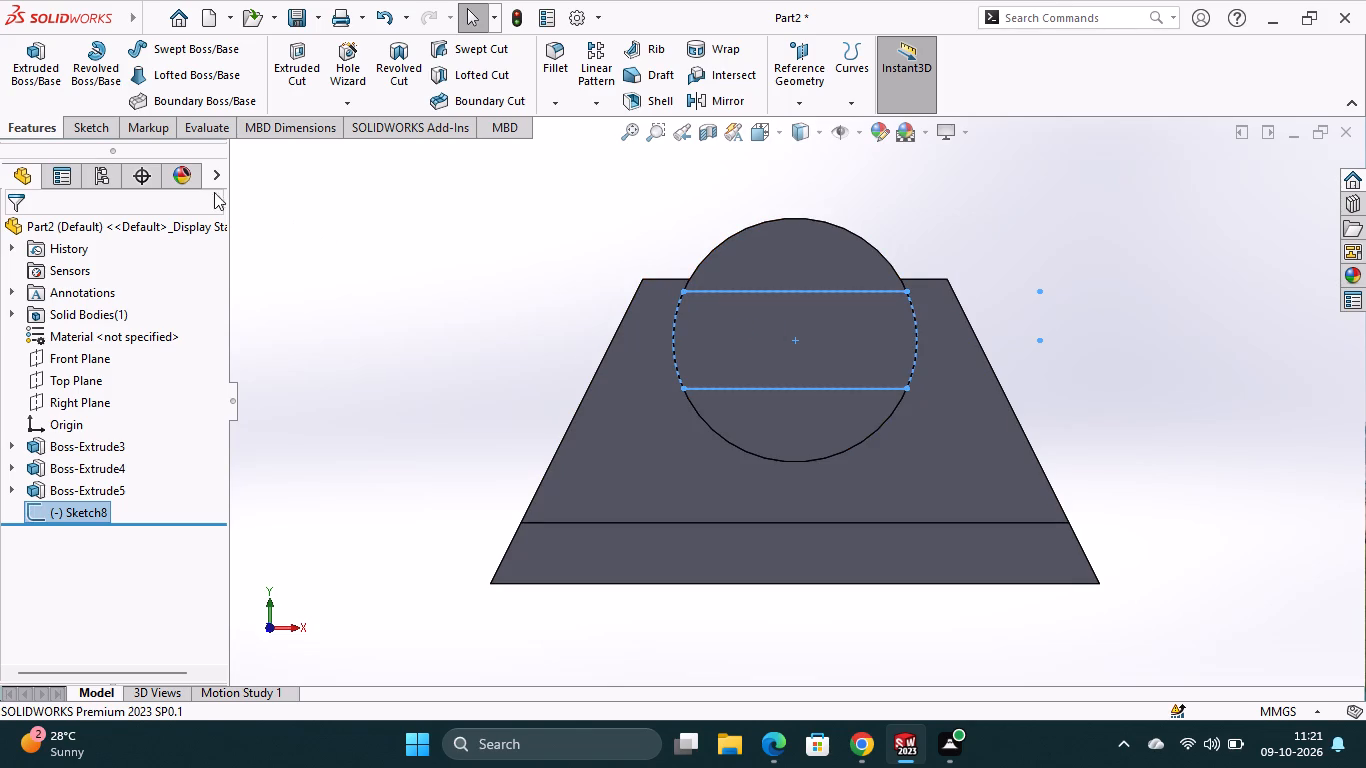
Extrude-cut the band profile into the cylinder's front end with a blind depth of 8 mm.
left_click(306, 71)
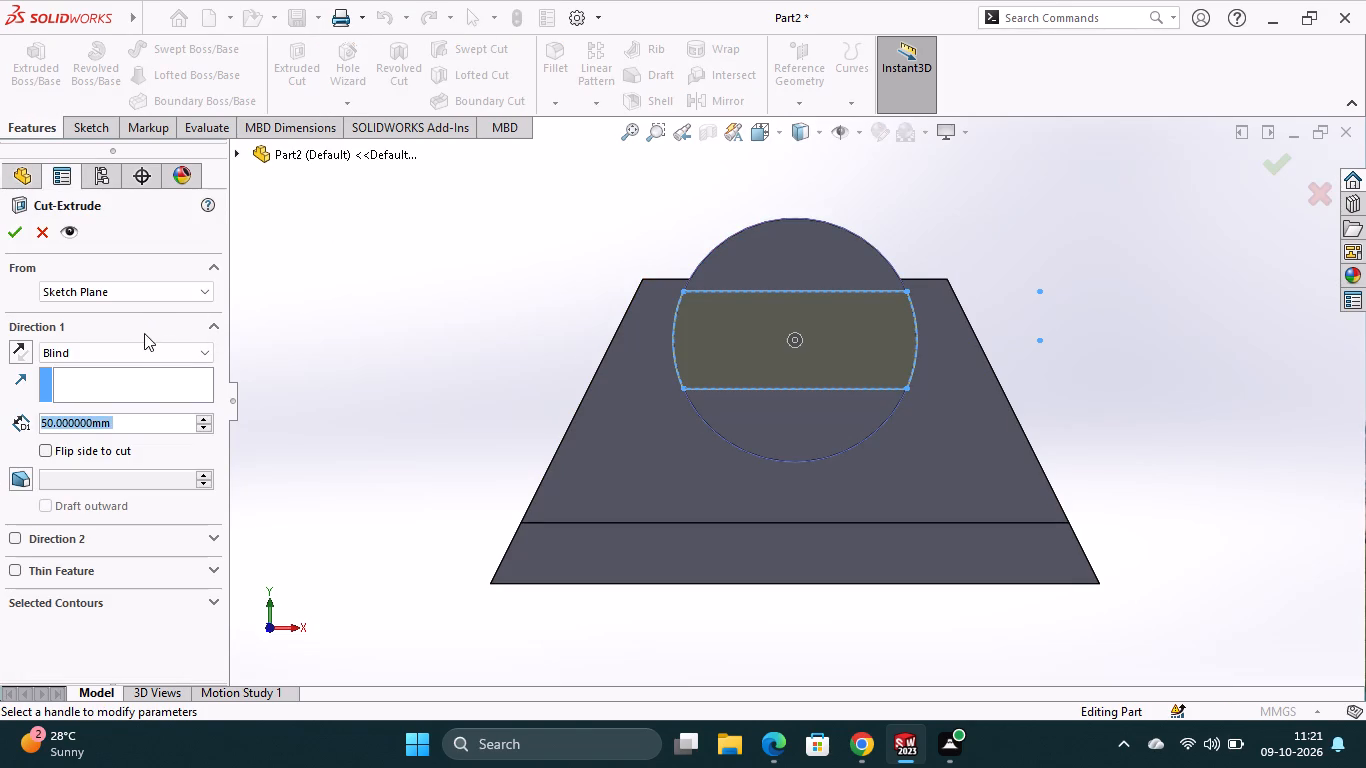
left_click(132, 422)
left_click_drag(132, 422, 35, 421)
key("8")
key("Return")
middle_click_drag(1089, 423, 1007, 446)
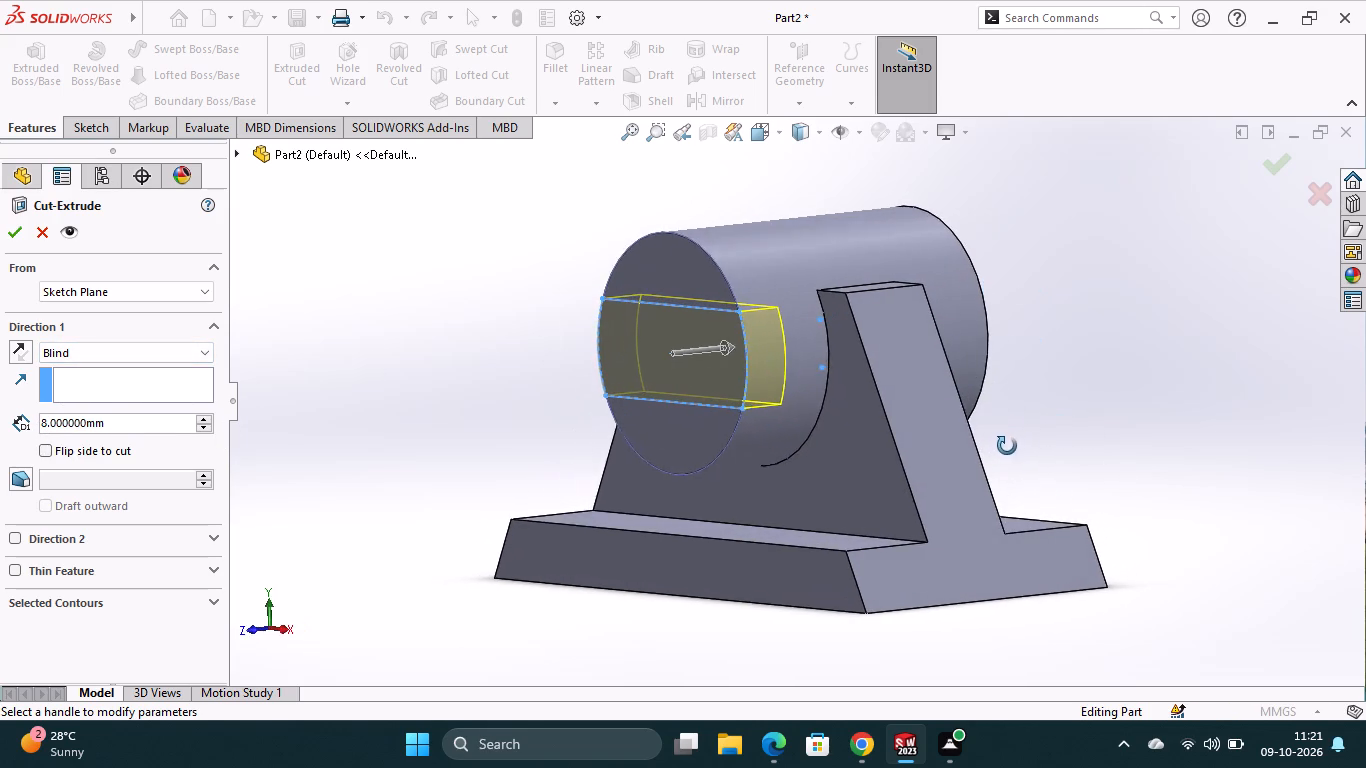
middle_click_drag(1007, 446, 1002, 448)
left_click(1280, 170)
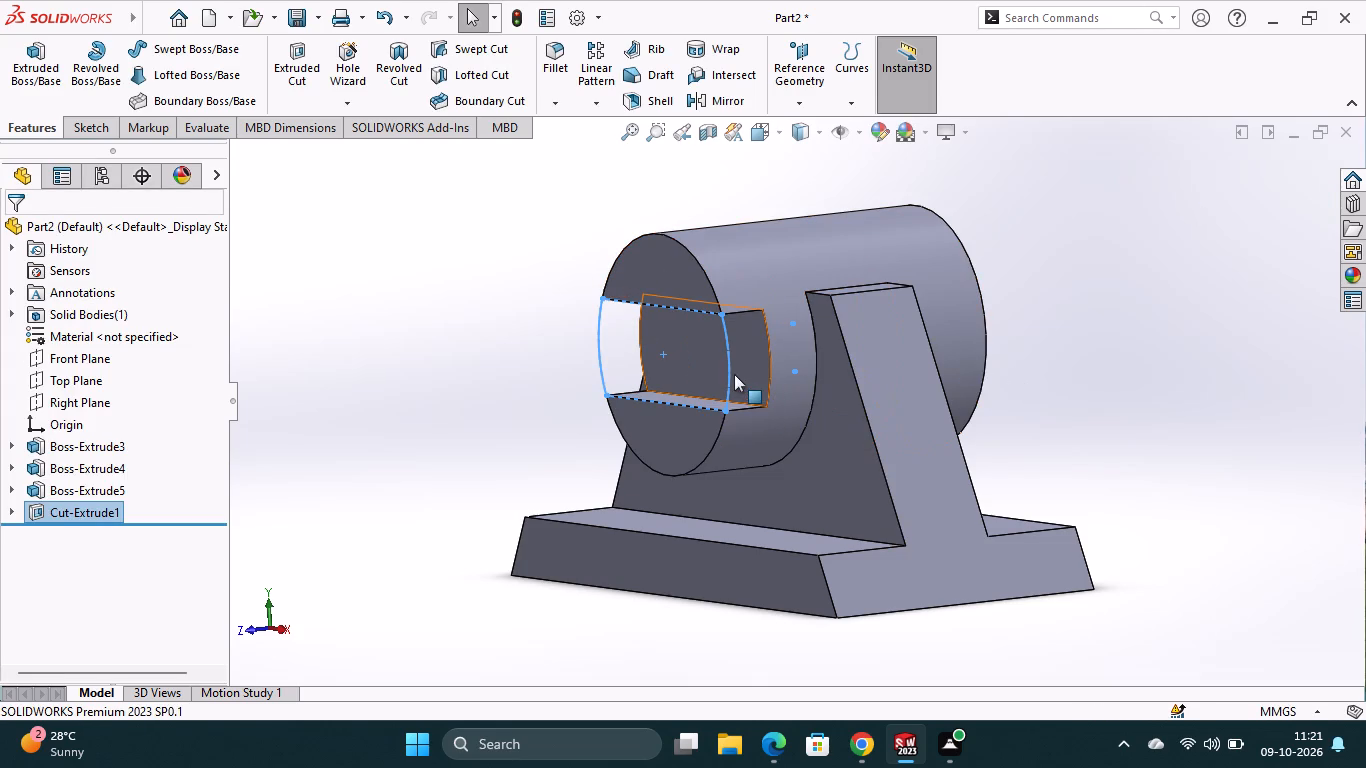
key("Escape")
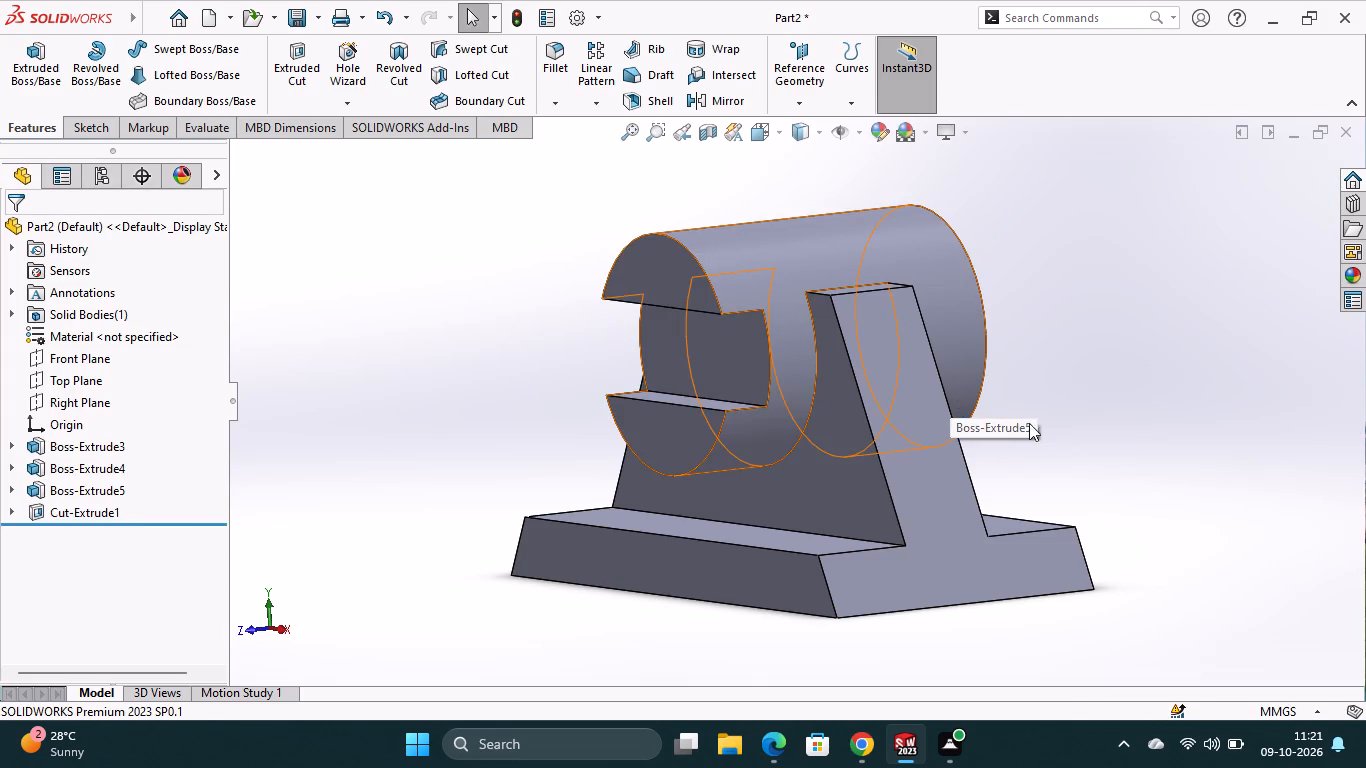
Examine the slot in the cylinder's end from the left, front, back and top views and at an angle.
middle_click_drag(1072, 444, 1146, 426)
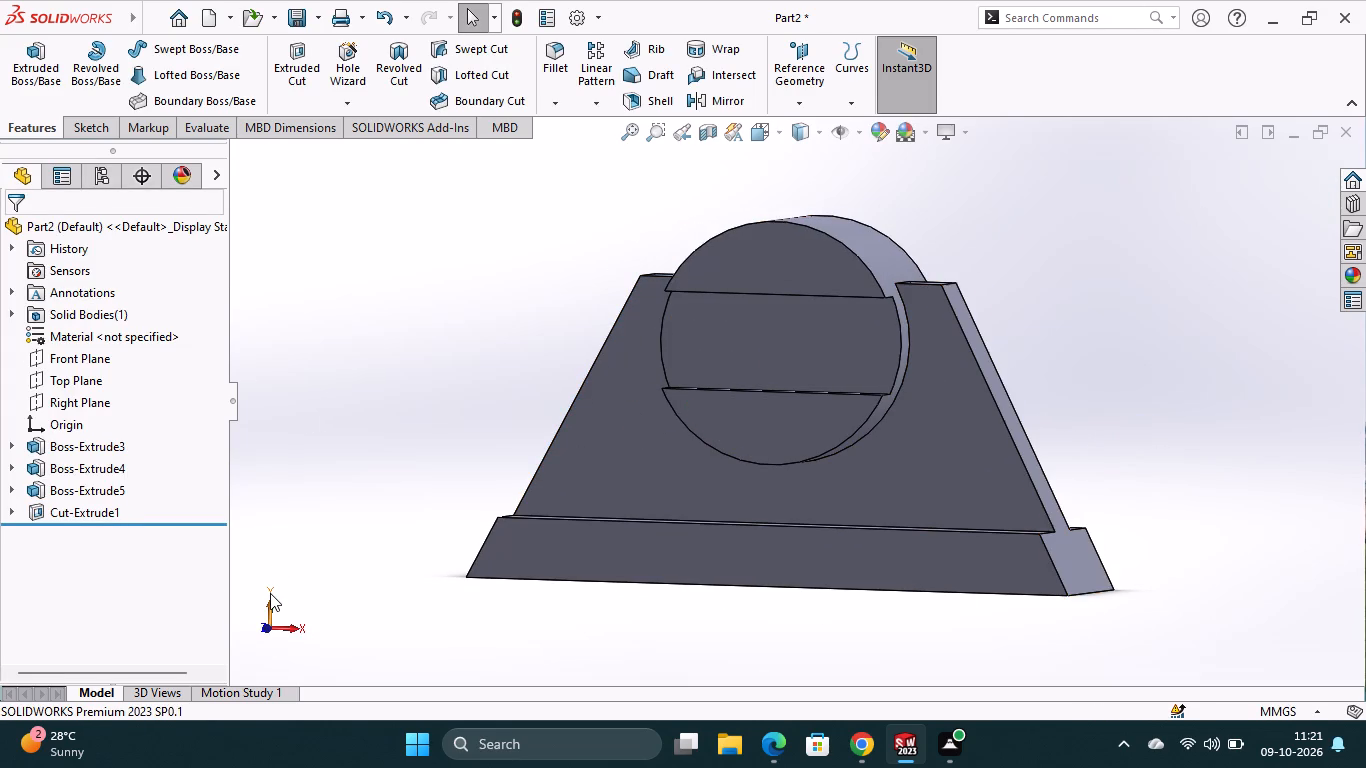
left_click(271, 594)
left_click(272, 605)
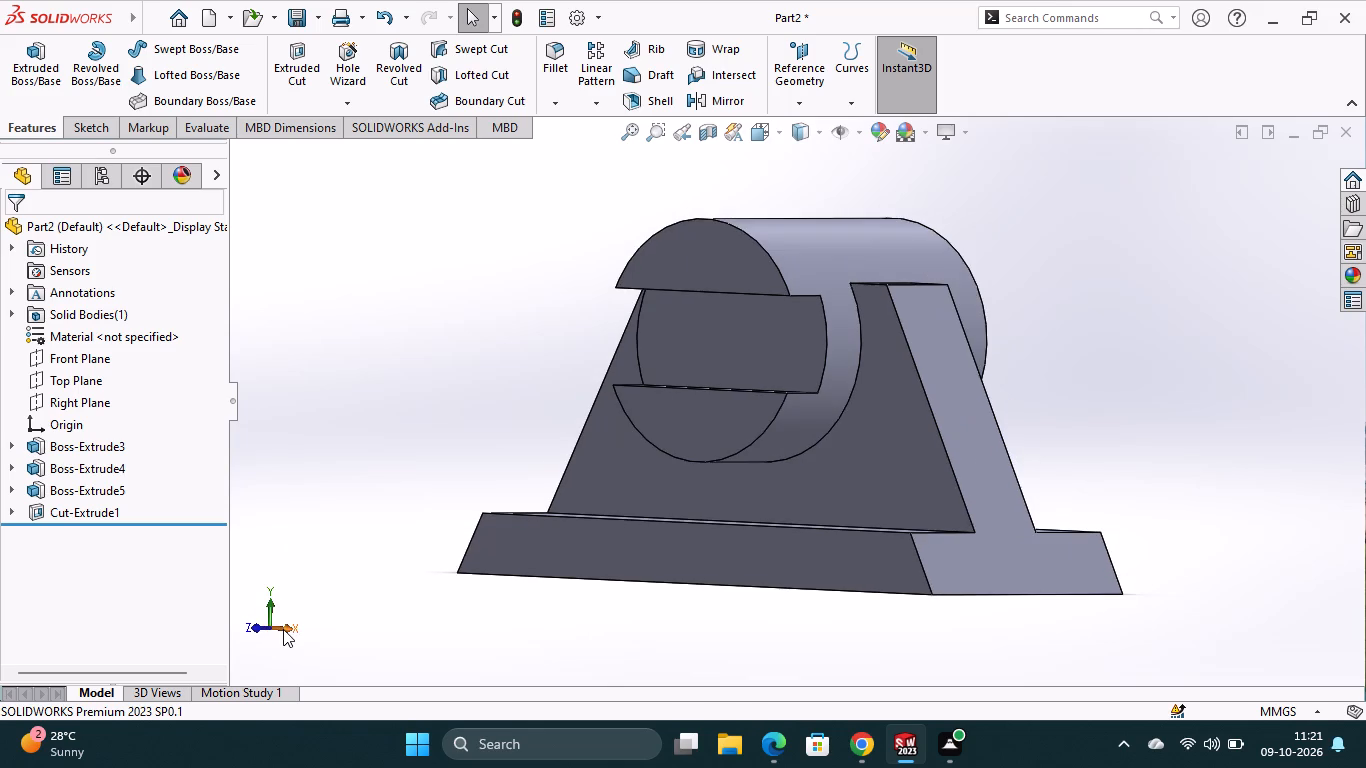
left_click(284, 630)
left_click(260, 622)
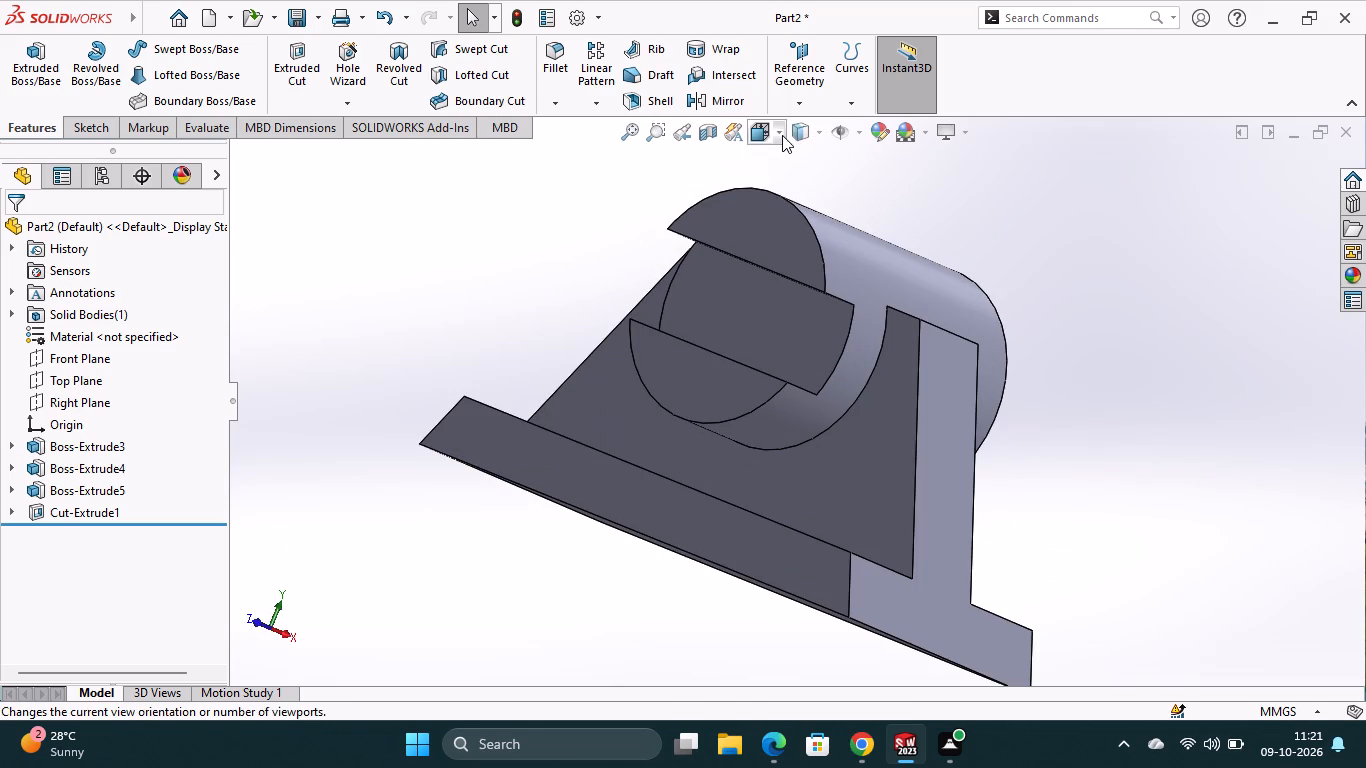
left_click(782, 135)
left_click(765, 217)
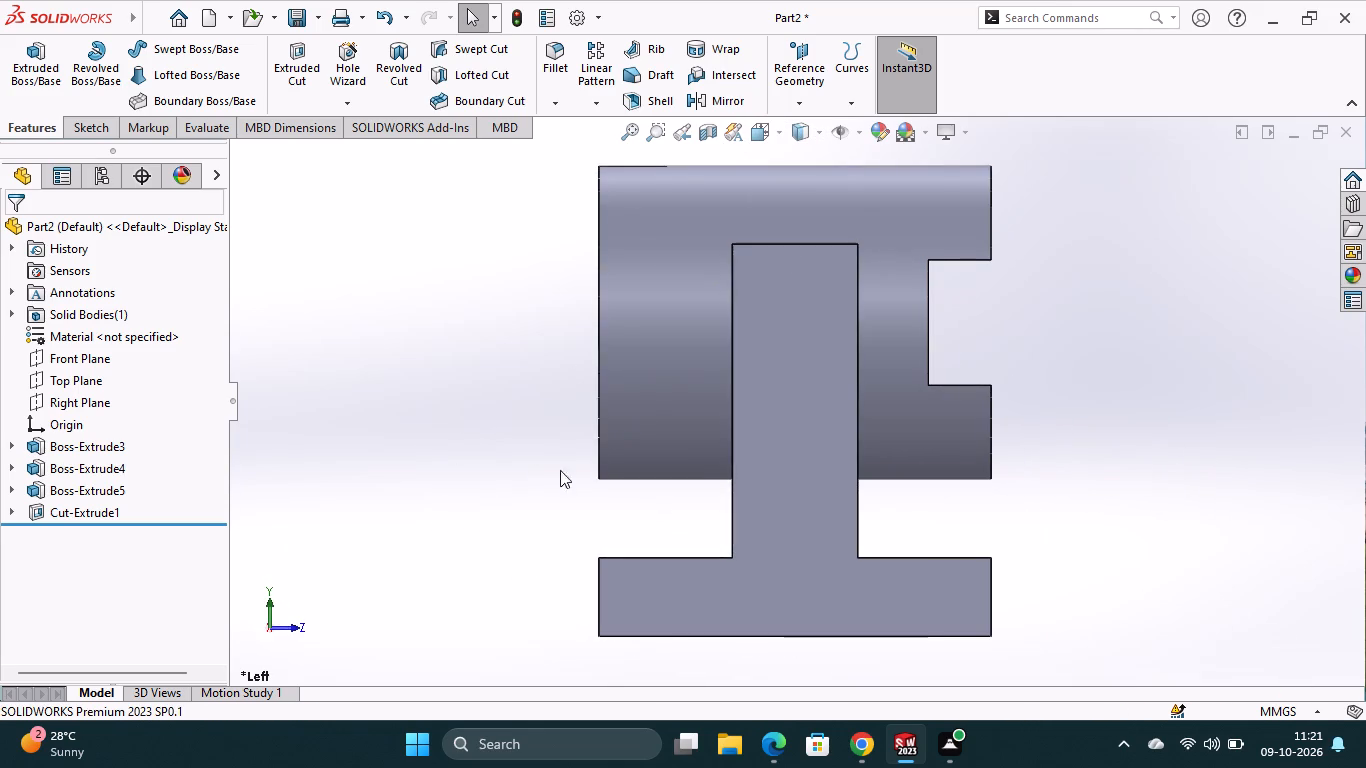
left_click(273, 600)
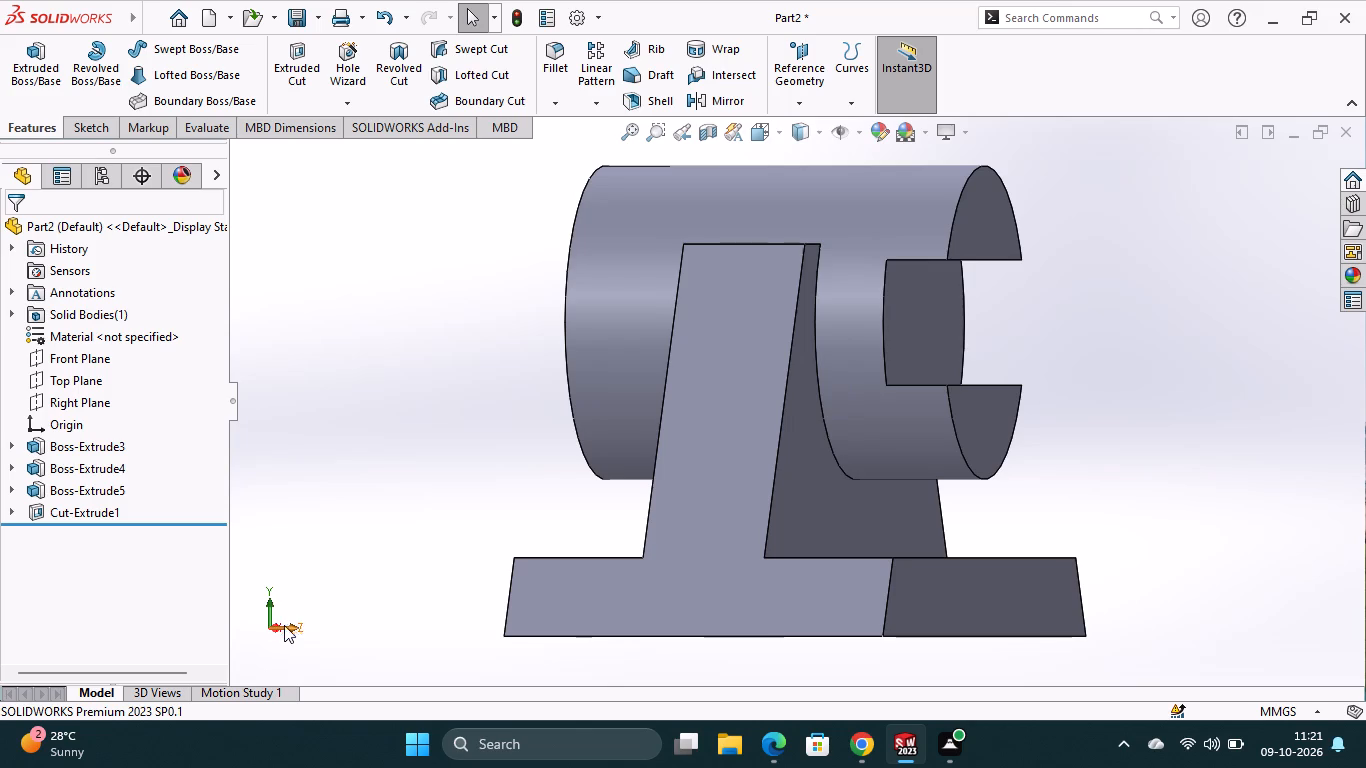
left_click(781, 133)
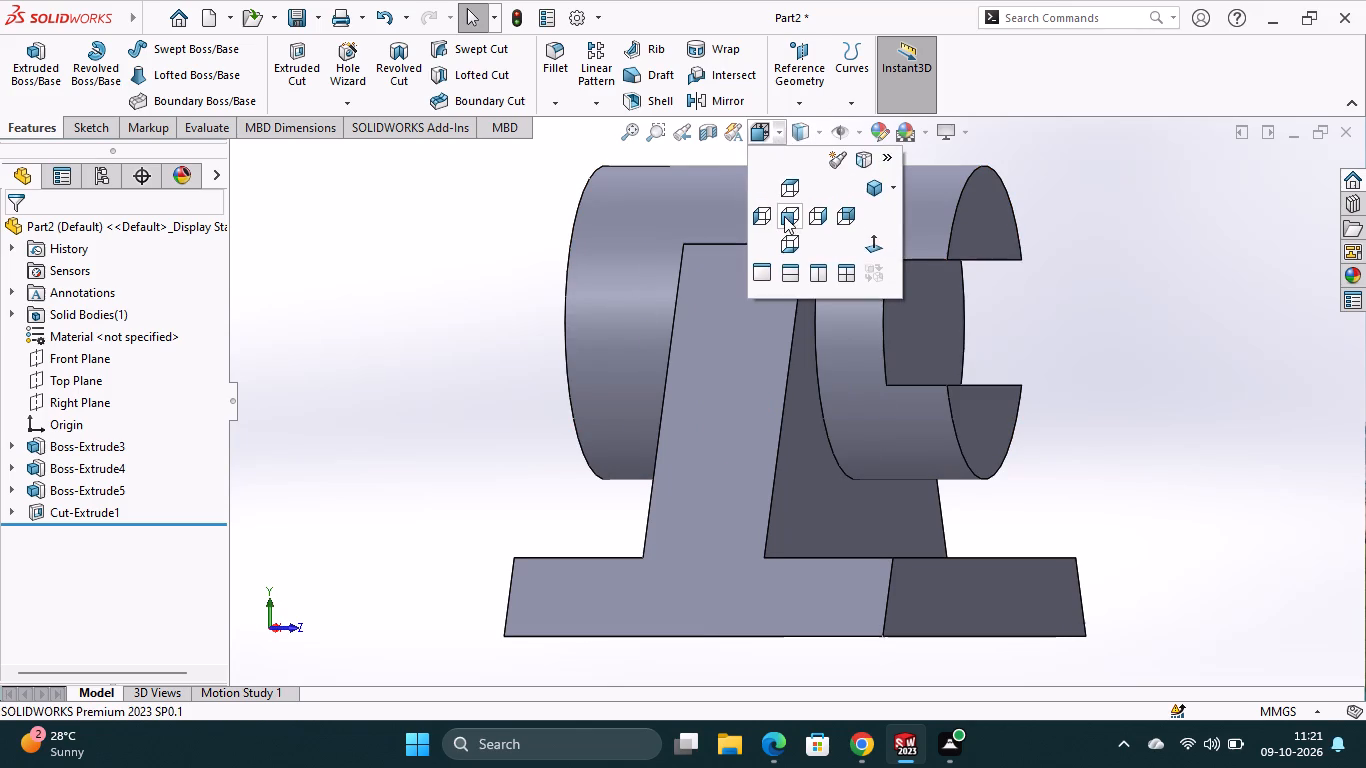
left_click(784, 216)
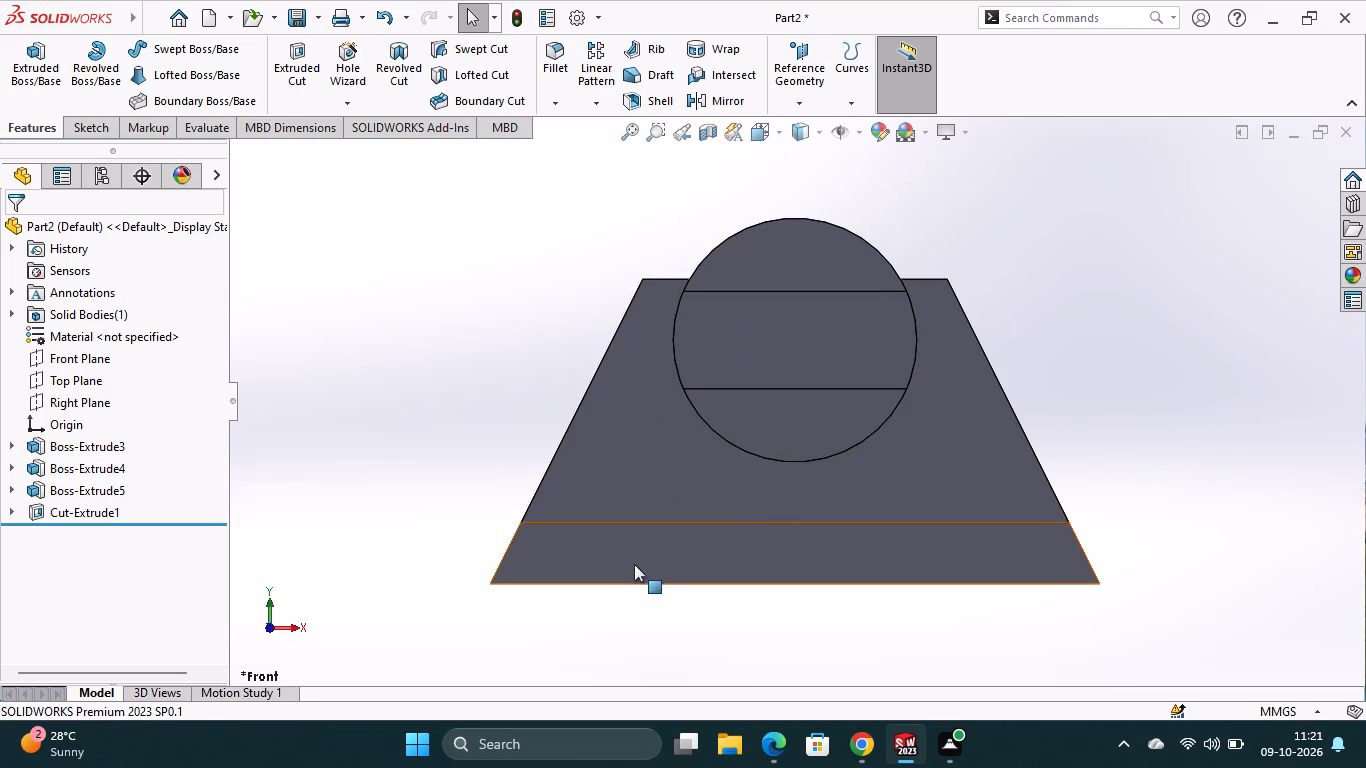
left_click(297, 626)
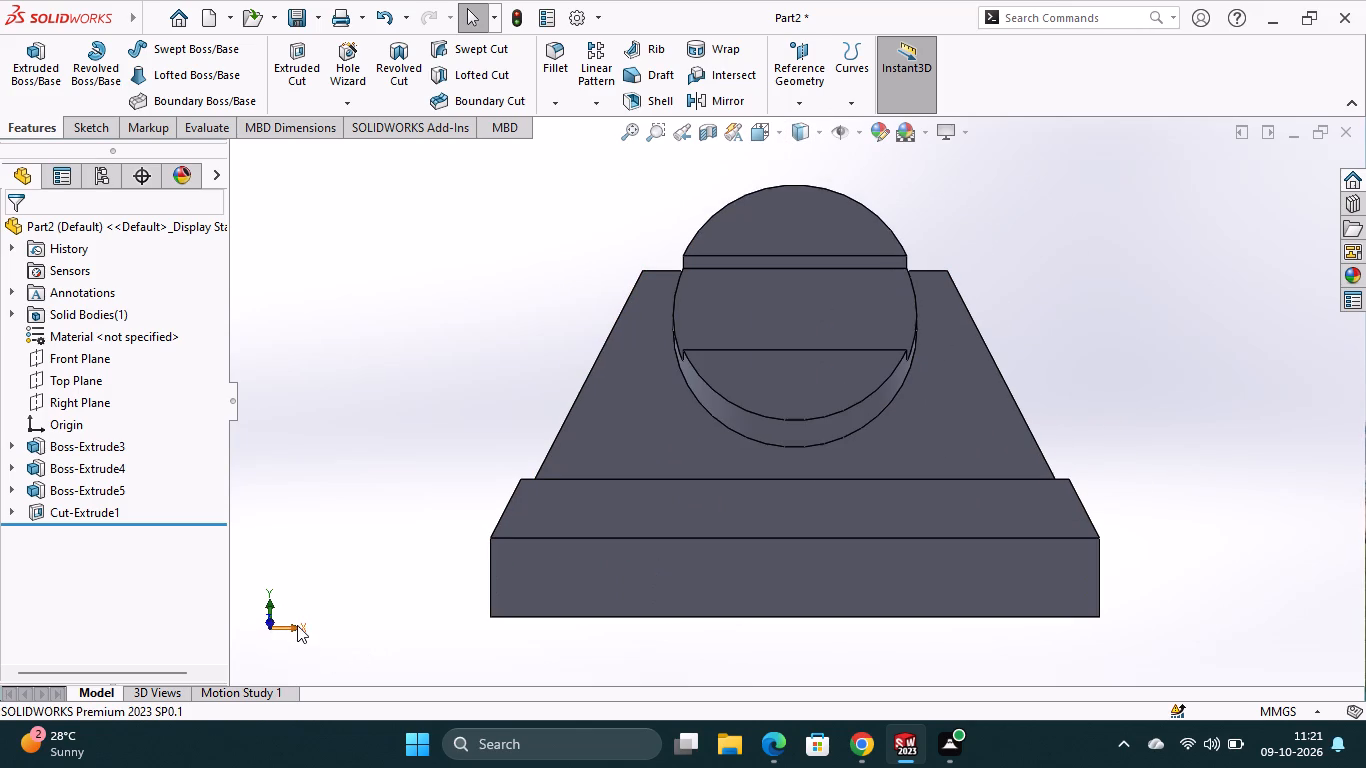
left_click(272, 621)
left_click(276, 601)
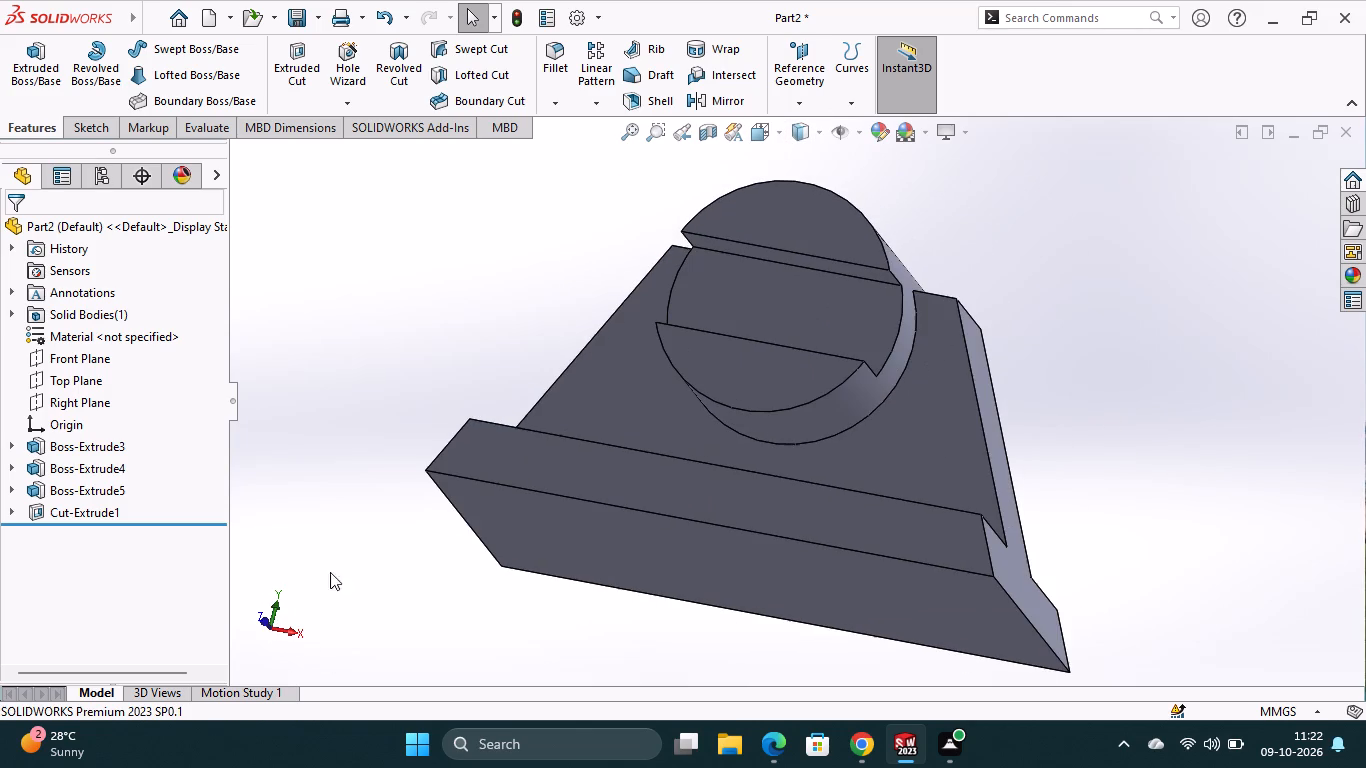
left_click(777, 141)
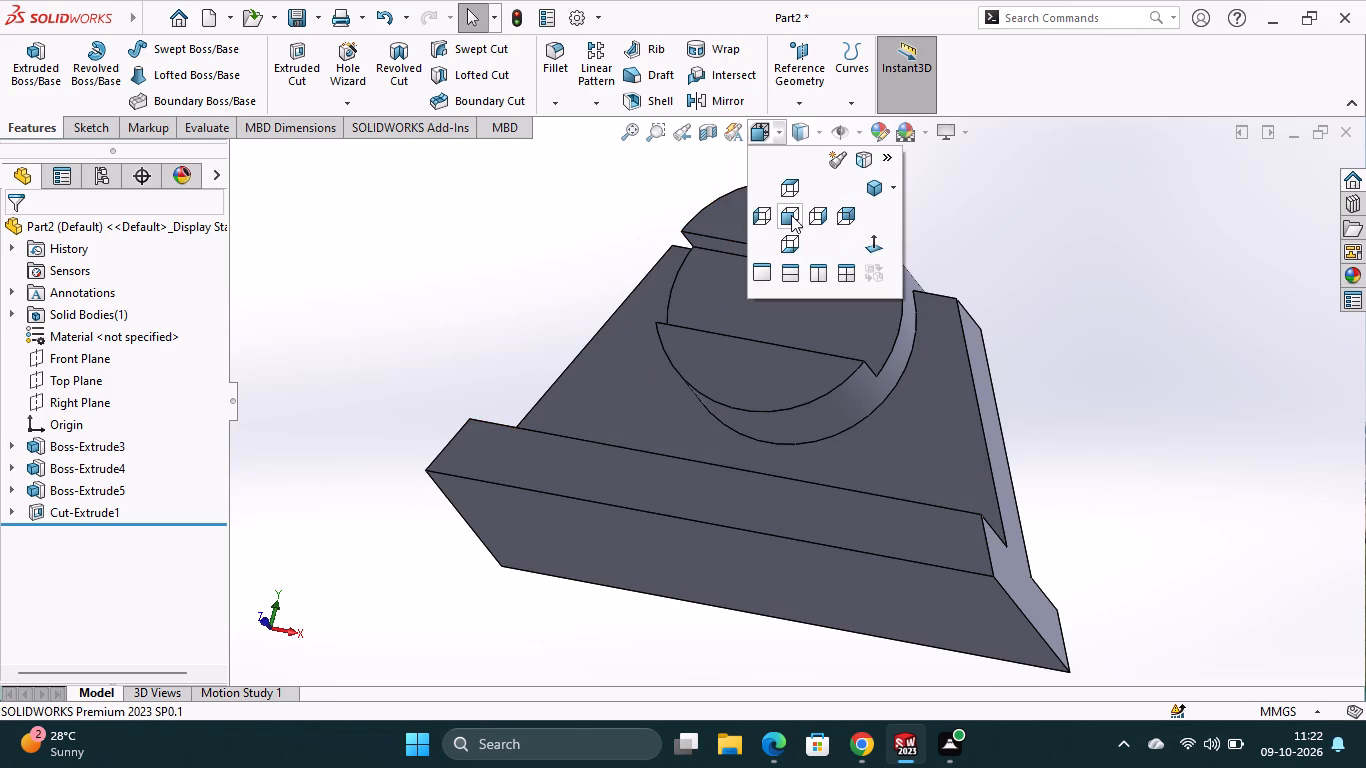
left_click(834, 212)
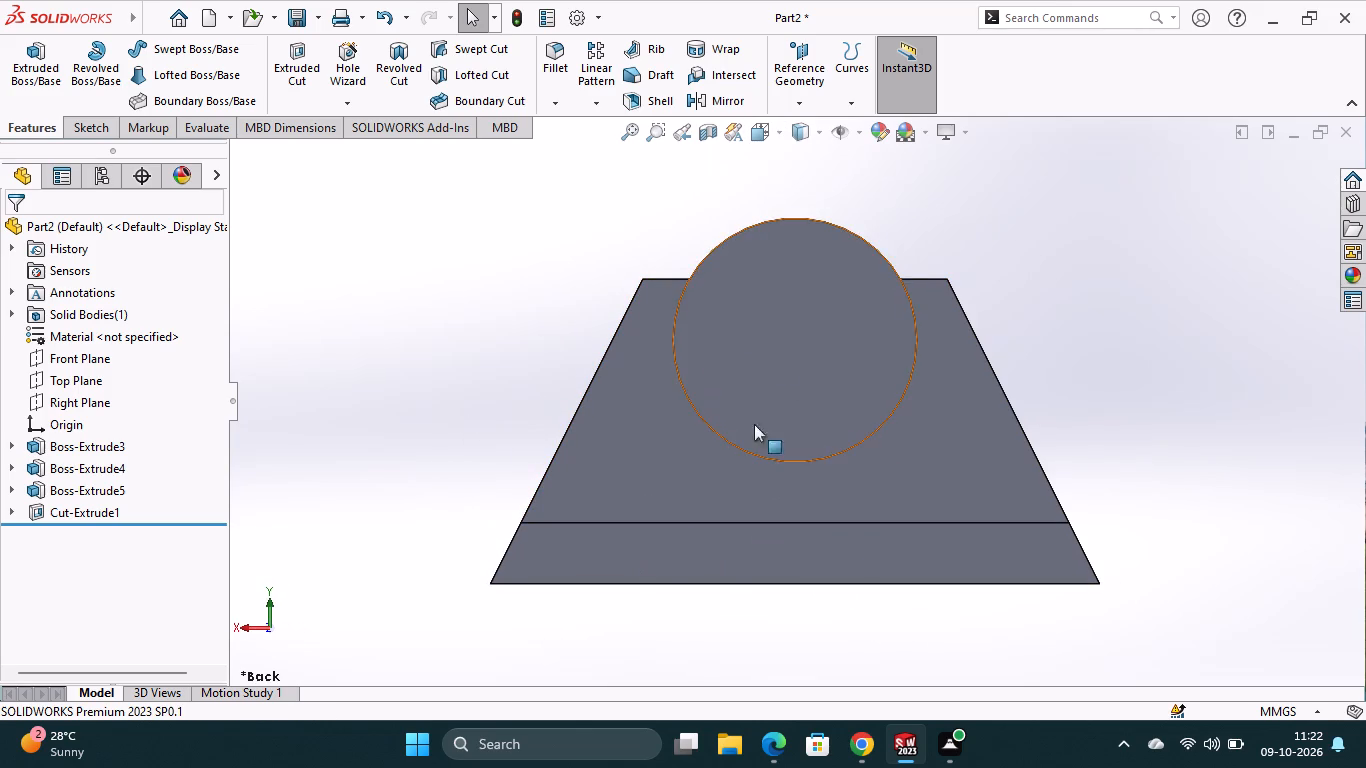
left_click(775, 135)
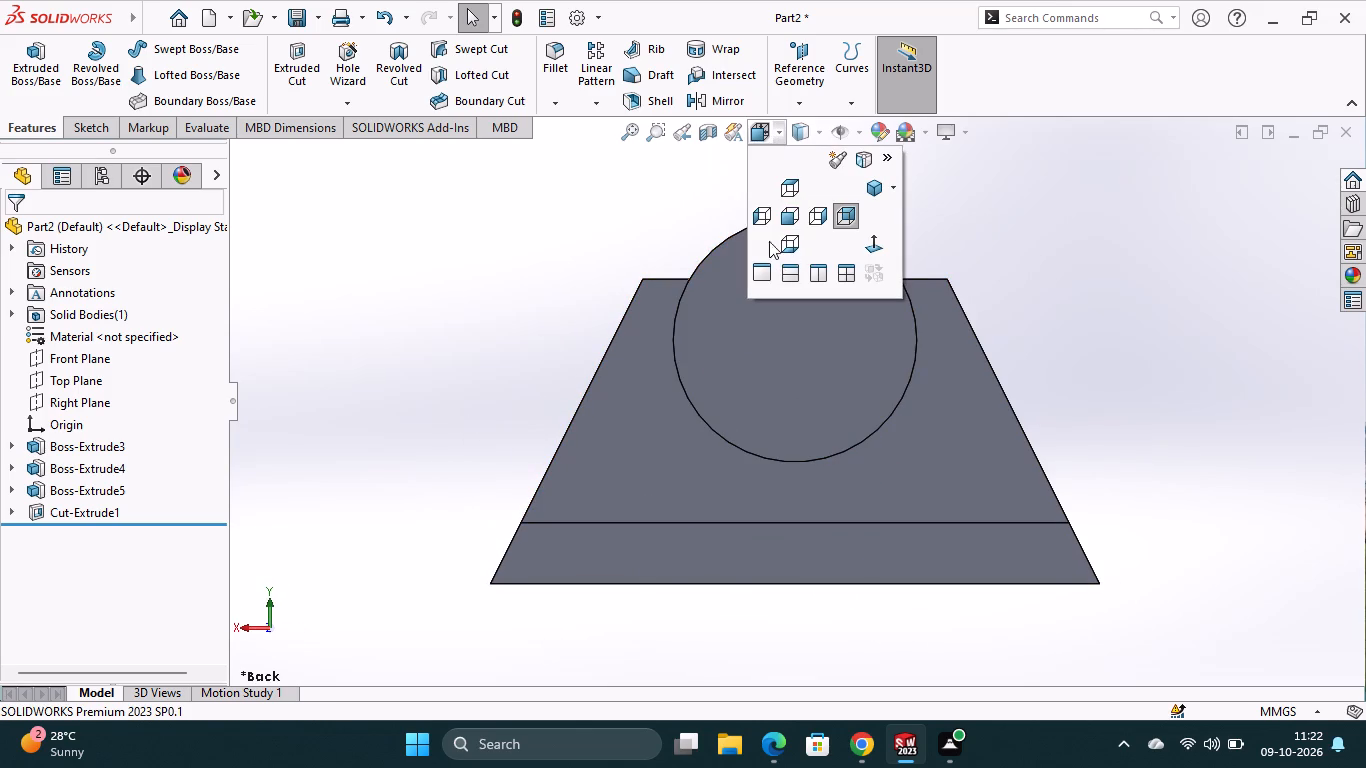
left_click(766, 226)
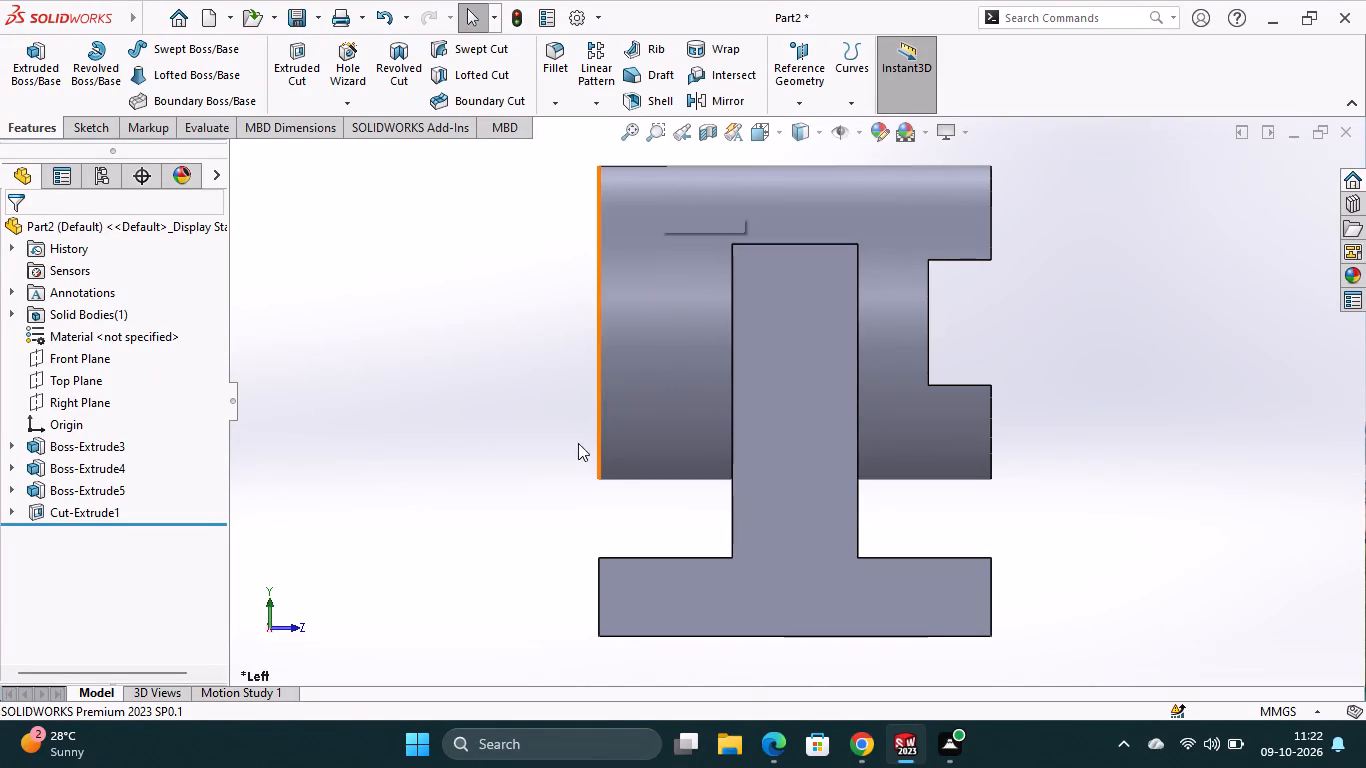
left_click(781, 136)
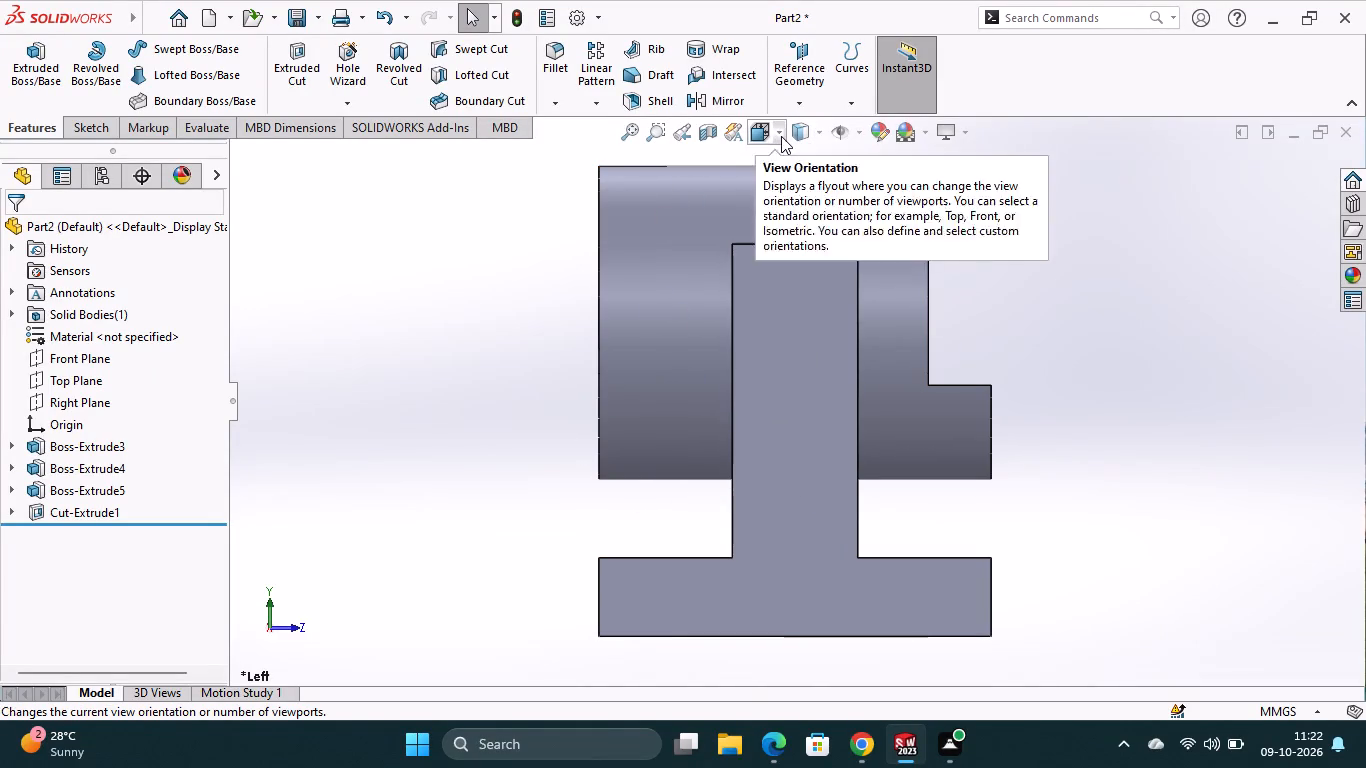
left_click(790, 187)
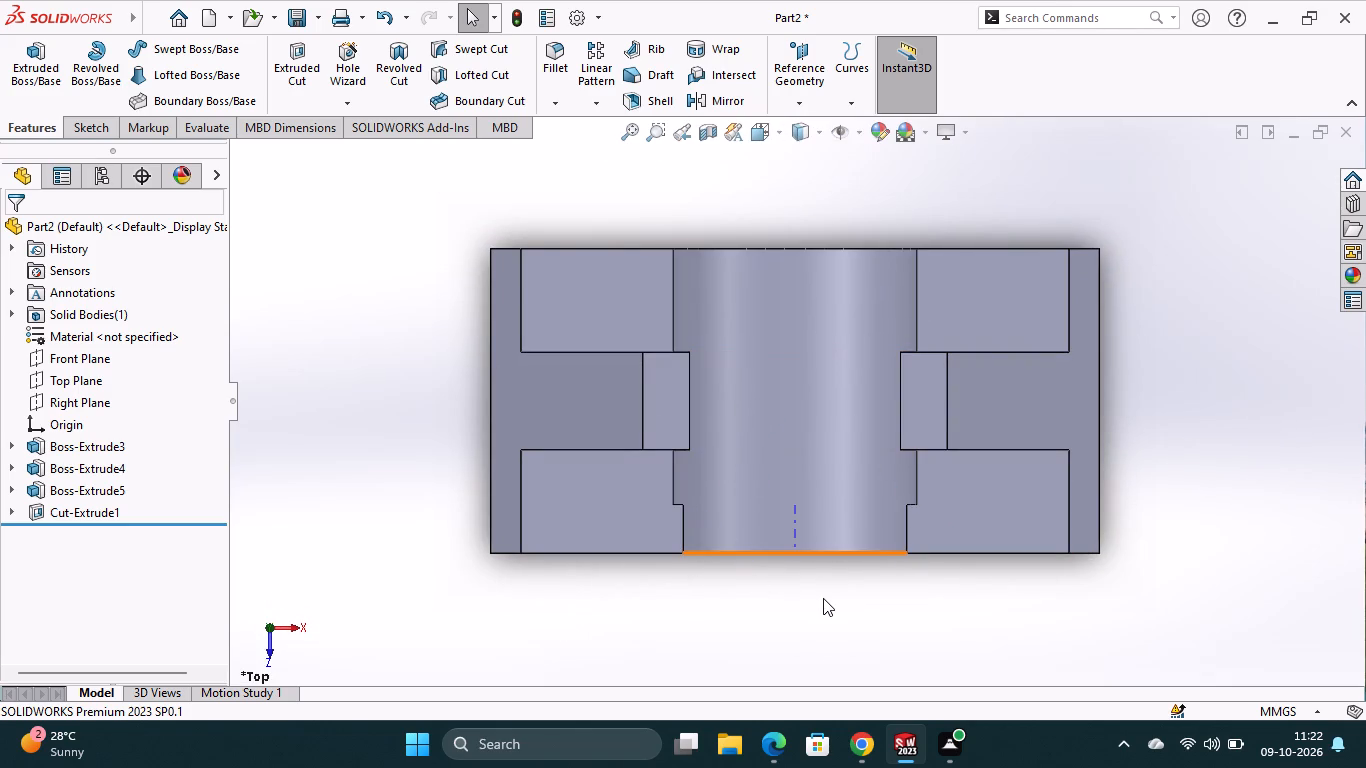
middle_click_drag(823, 597, 804, 350)
scroll(798, 332, "up", 1)
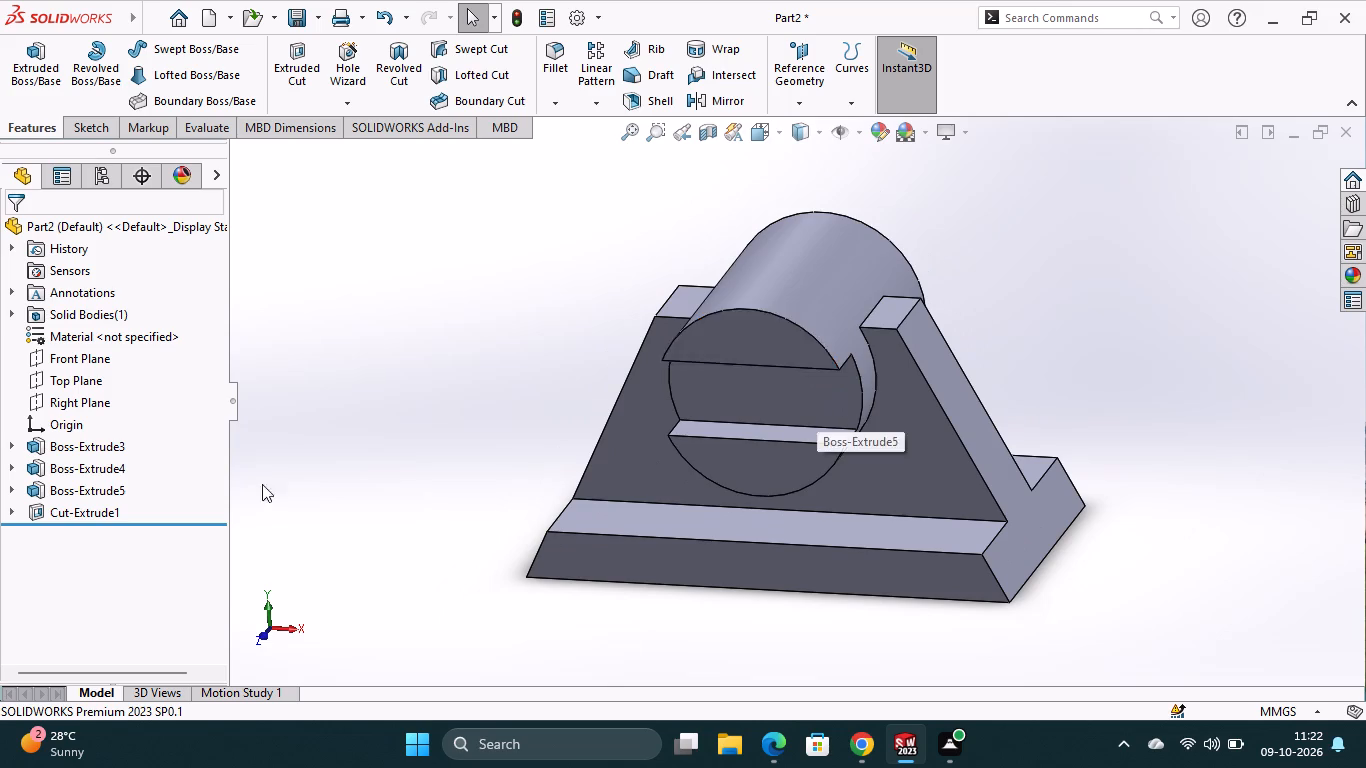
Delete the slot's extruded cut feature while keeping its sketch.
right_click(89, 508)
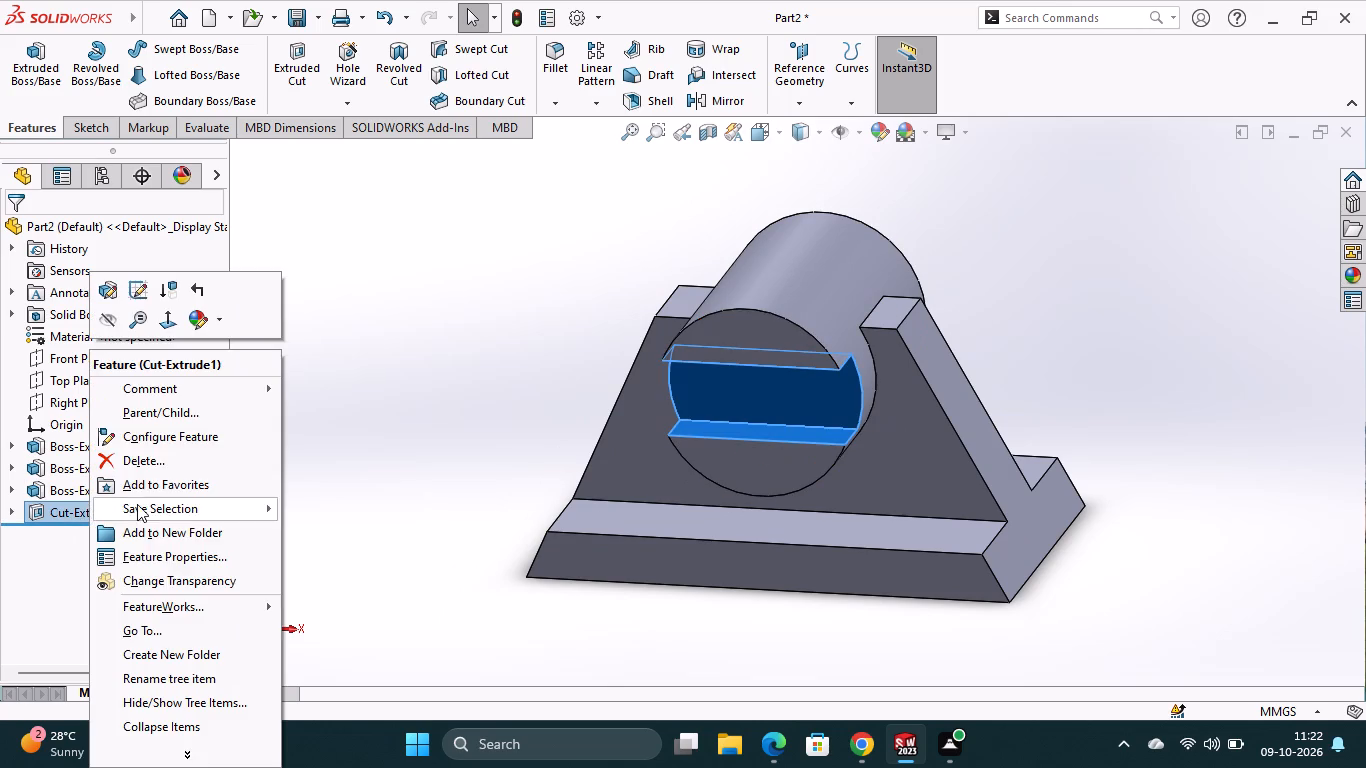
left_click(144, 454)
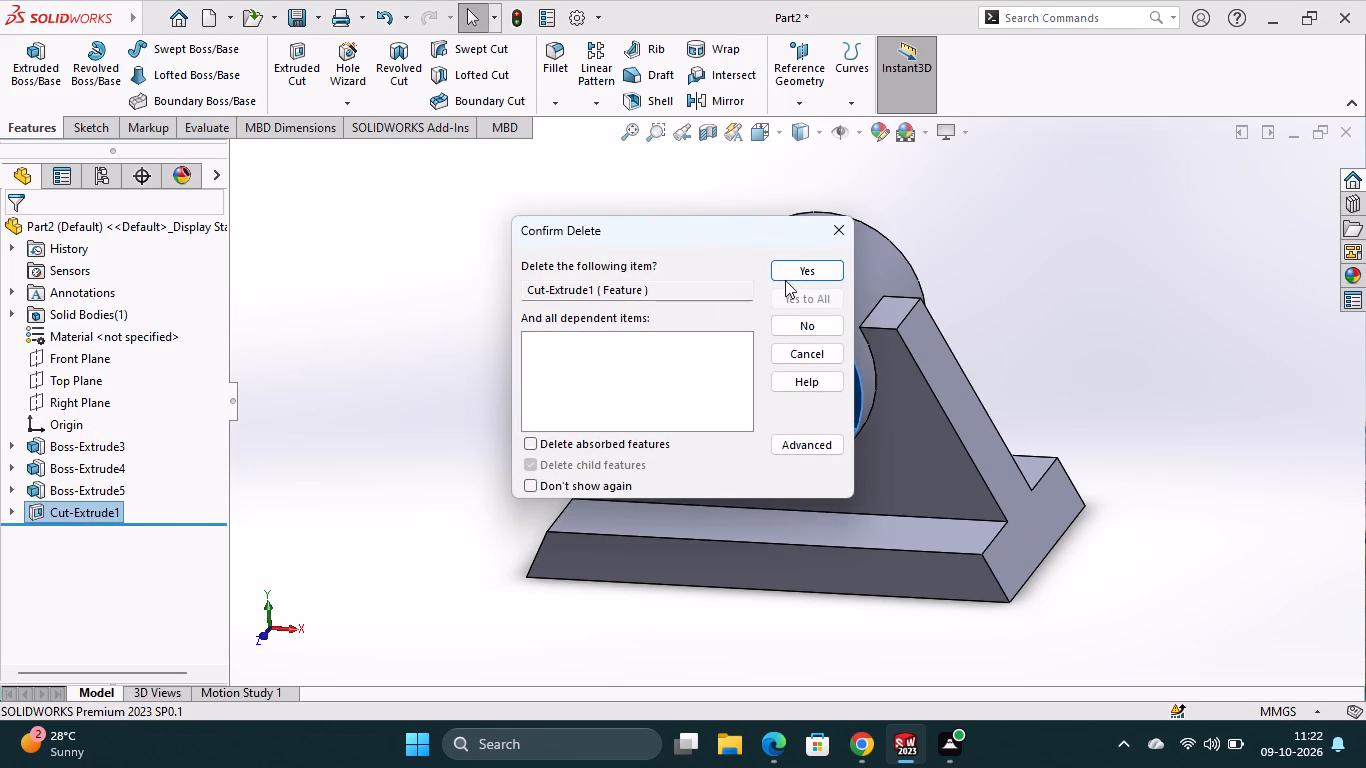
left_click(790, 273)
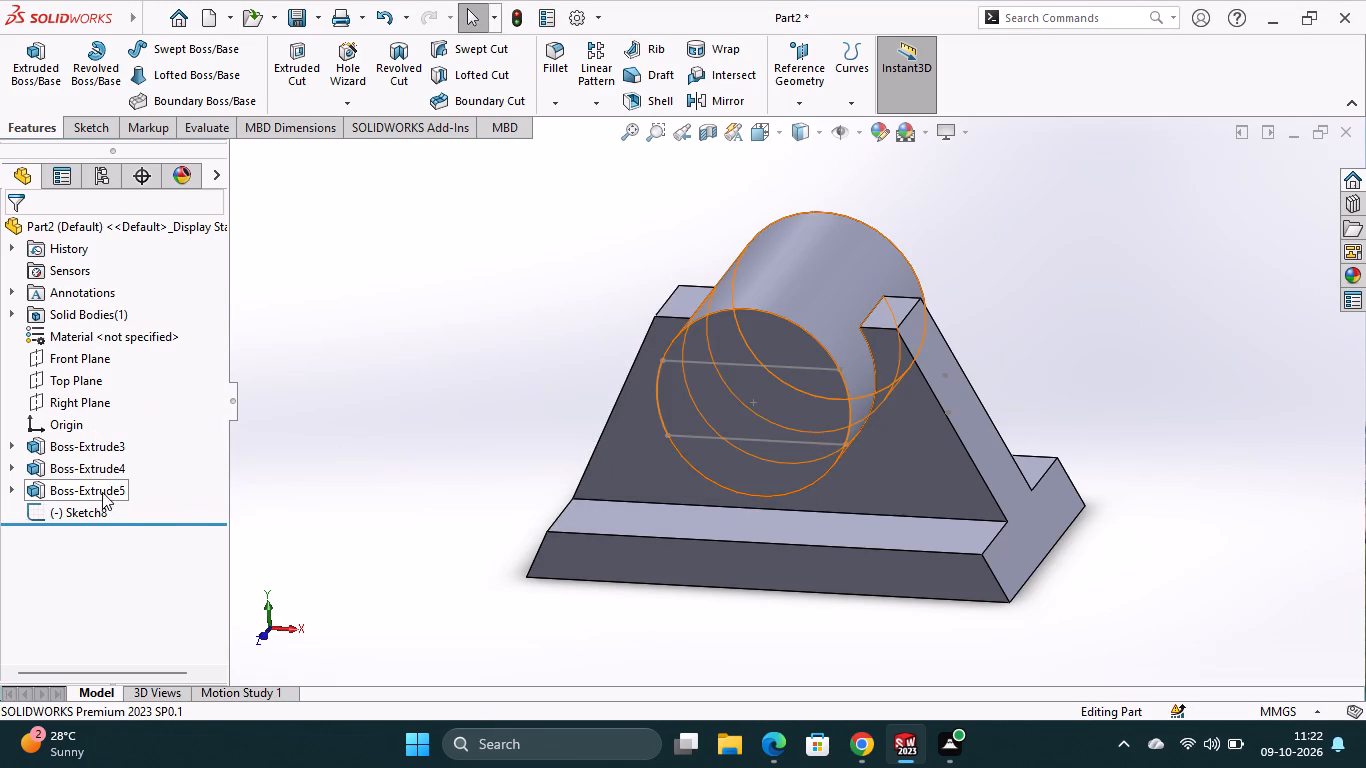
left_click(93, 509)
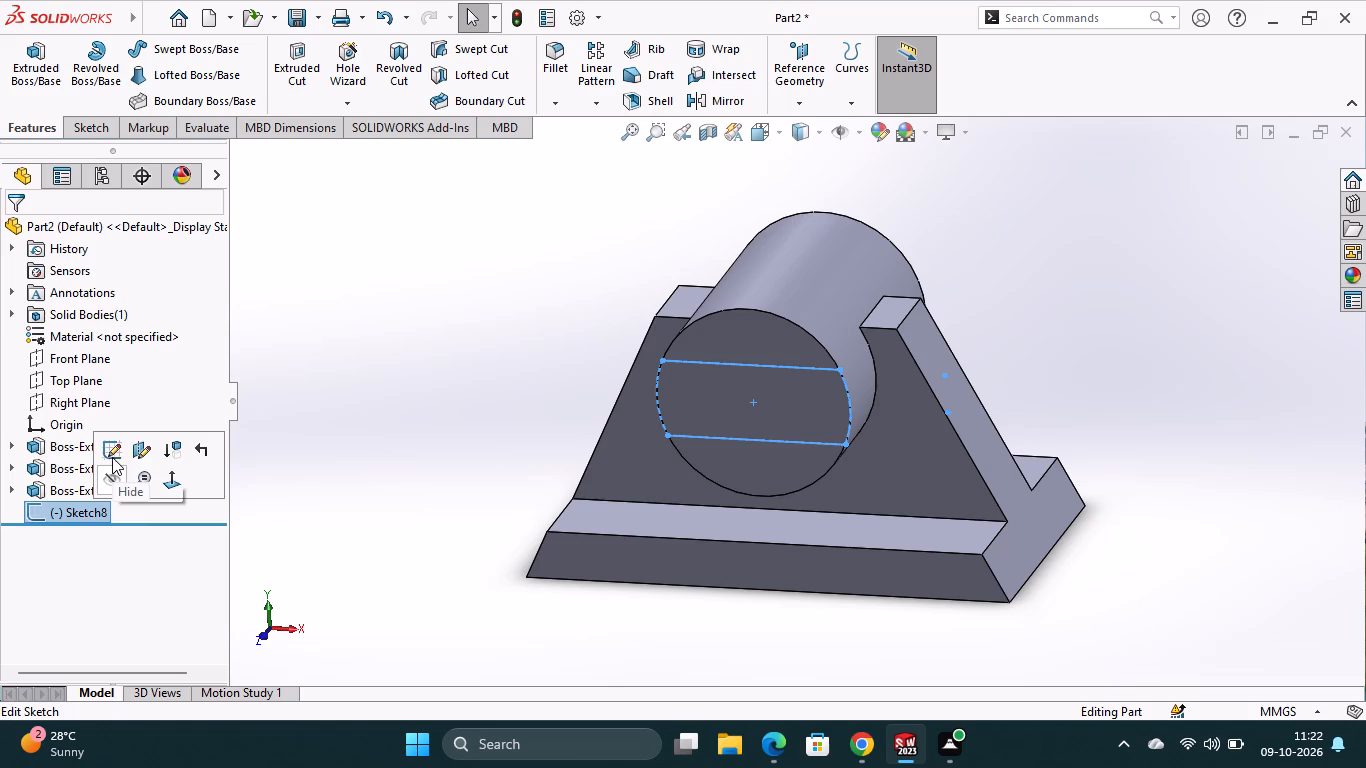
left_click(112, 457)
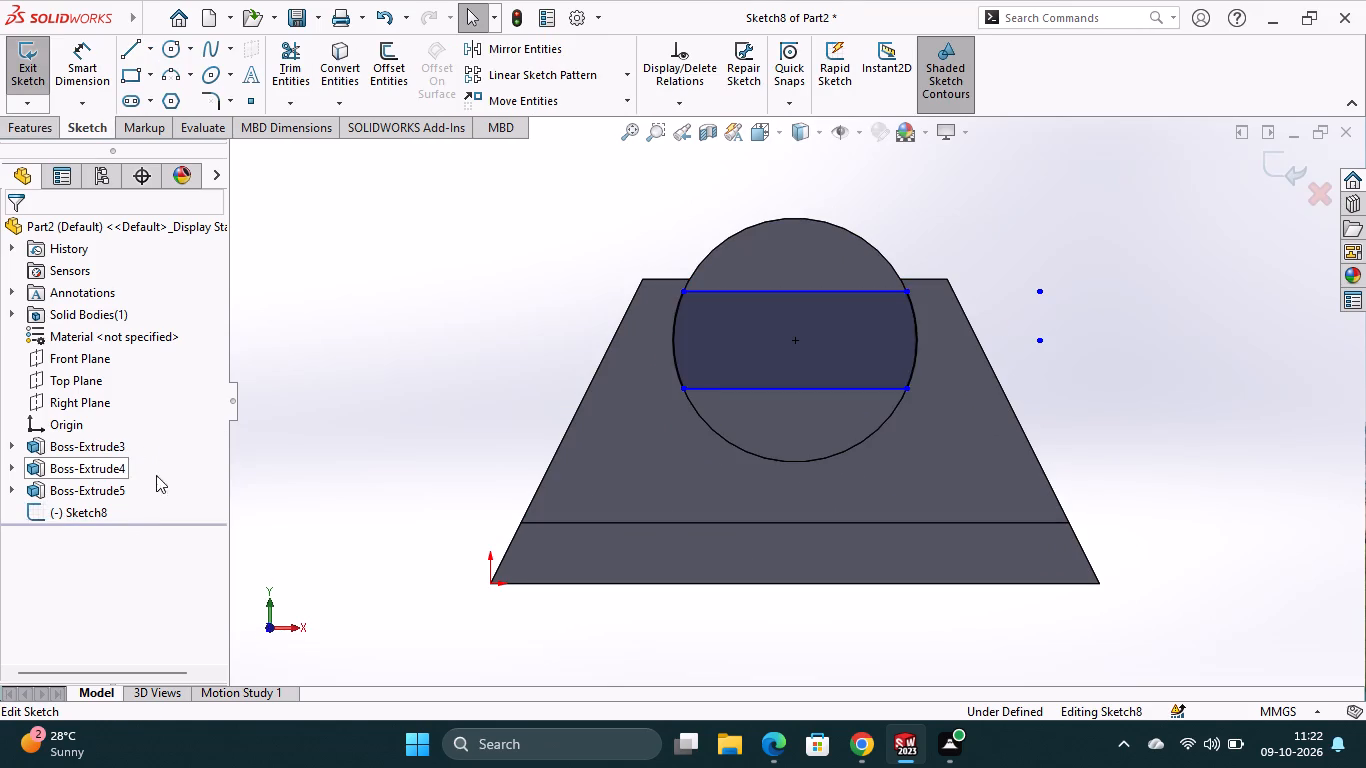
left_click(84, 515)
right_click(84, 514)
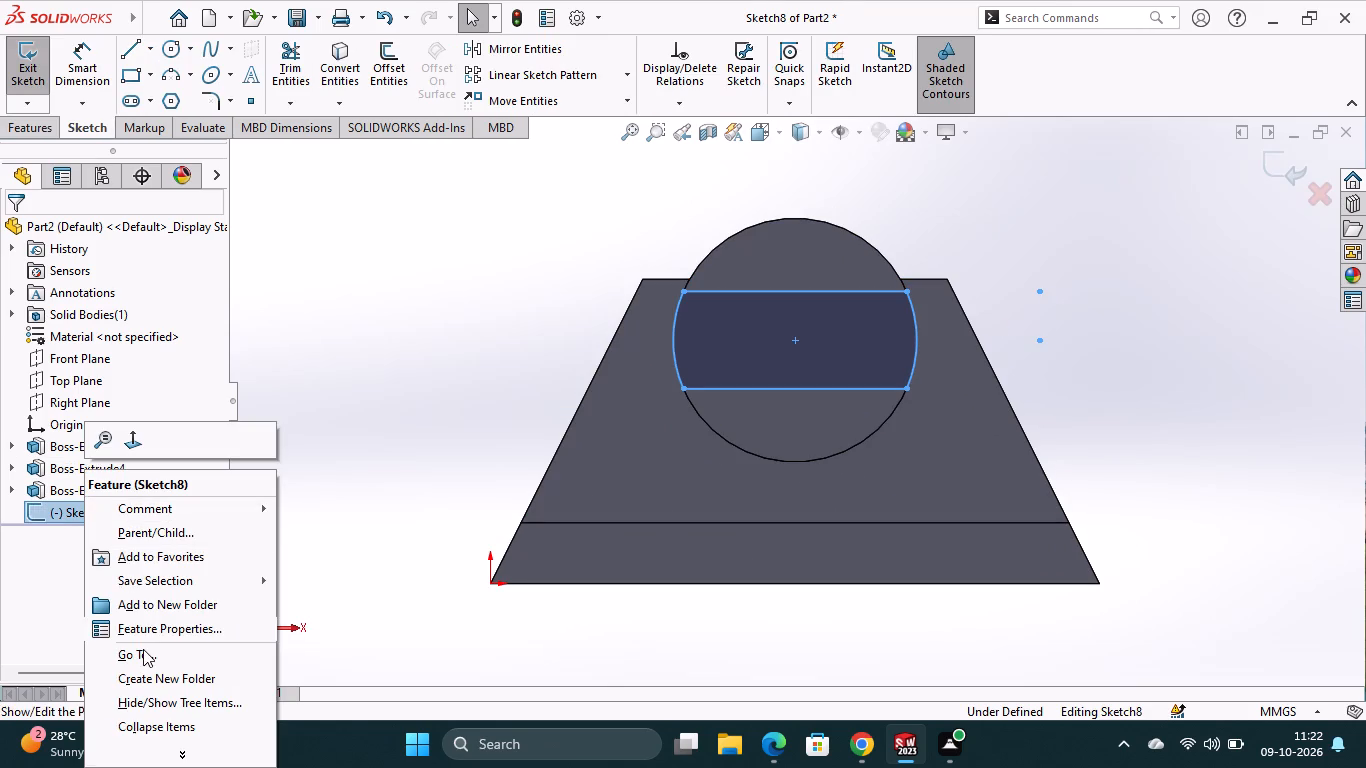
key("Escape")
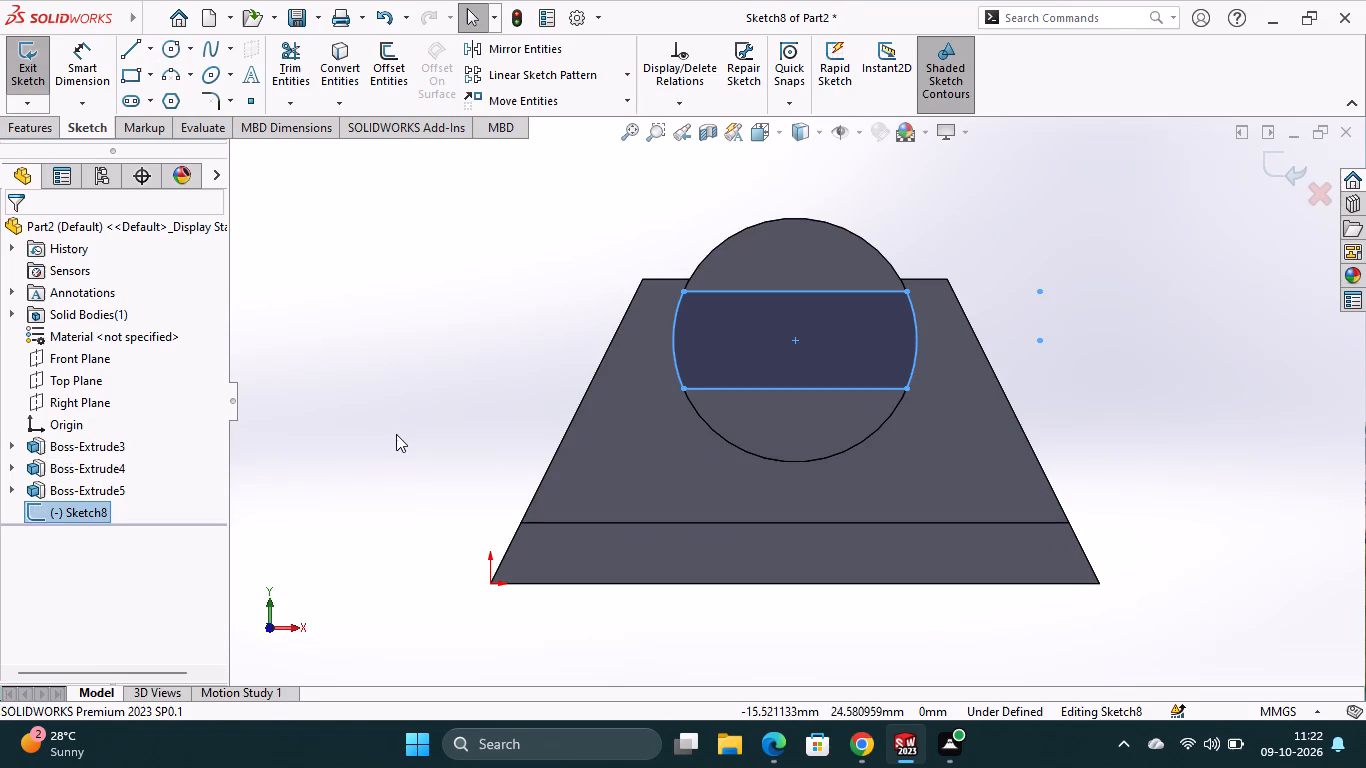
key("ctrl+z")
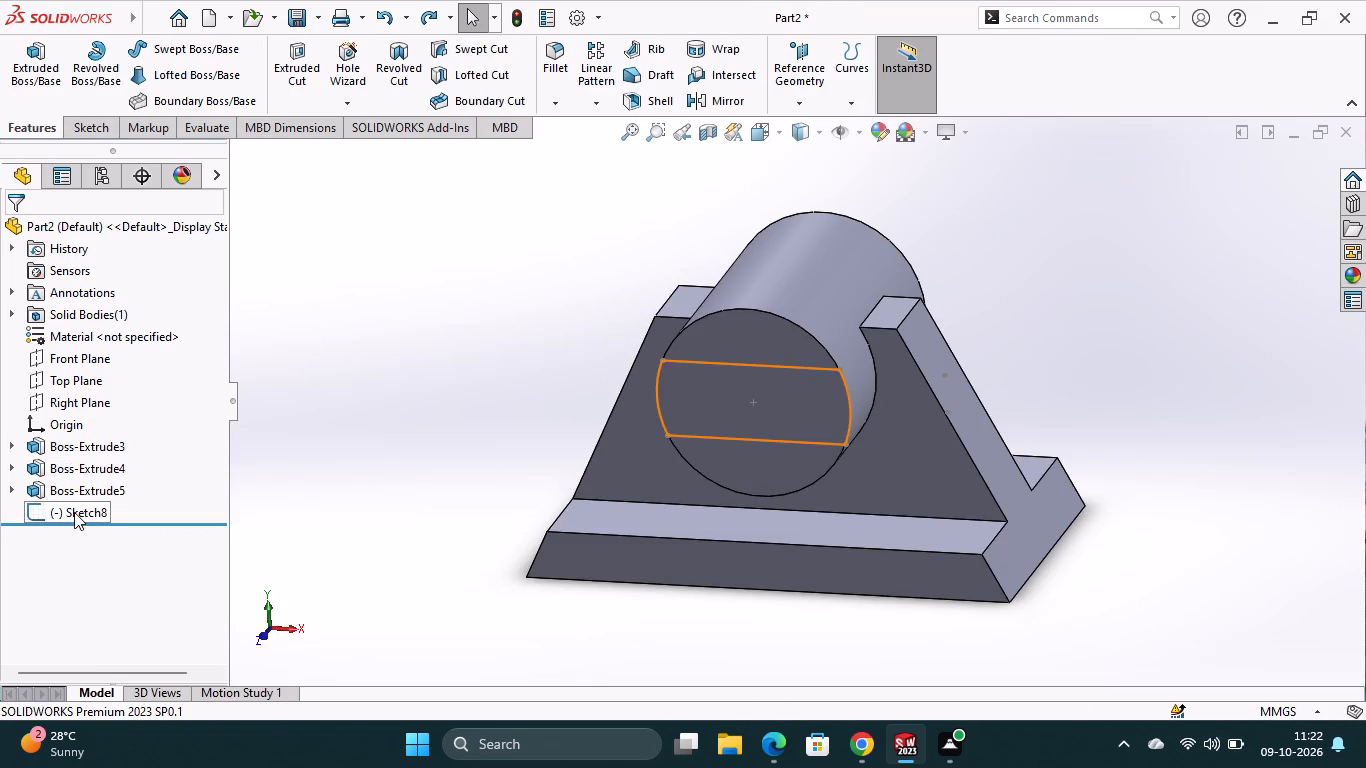
Delete the leftover band sketch from the cylinder's front end.
right_click(74, 512)
left_click(127, 484)
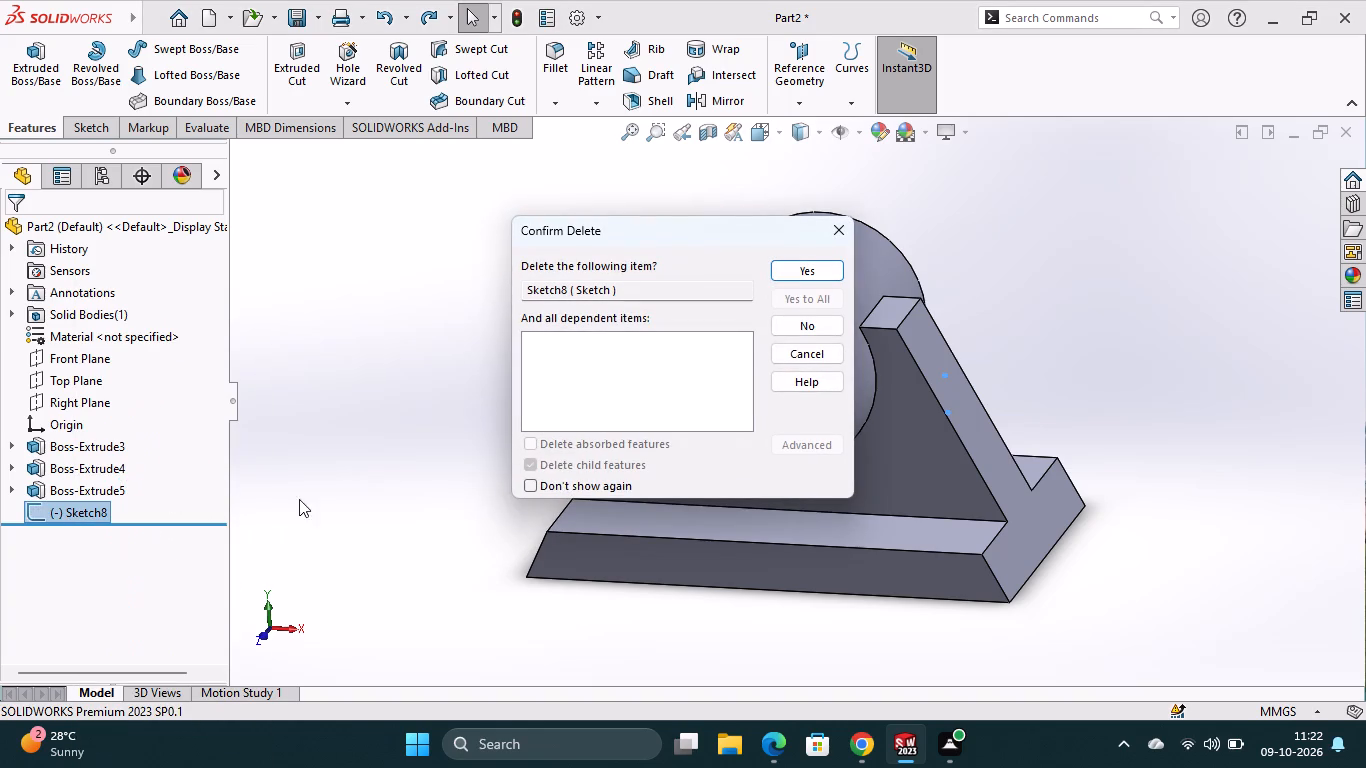
left_click(818, 275)
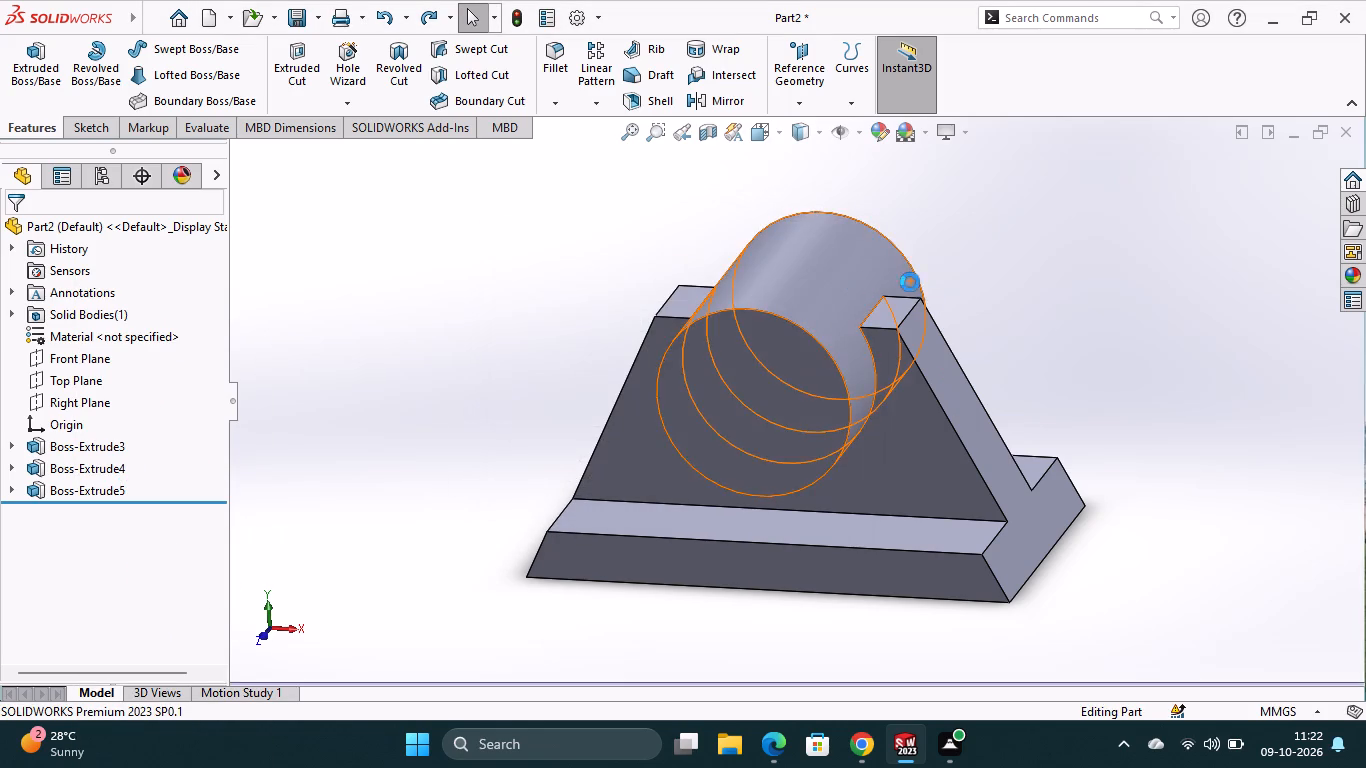
Start a new sketch on the cylinder's rear end face.
middle_click_drag(1093, 355, 1018, 399)
middle_click_drag(1028, 351, 968, 395)
scroll(1025, 359, "down", 1)
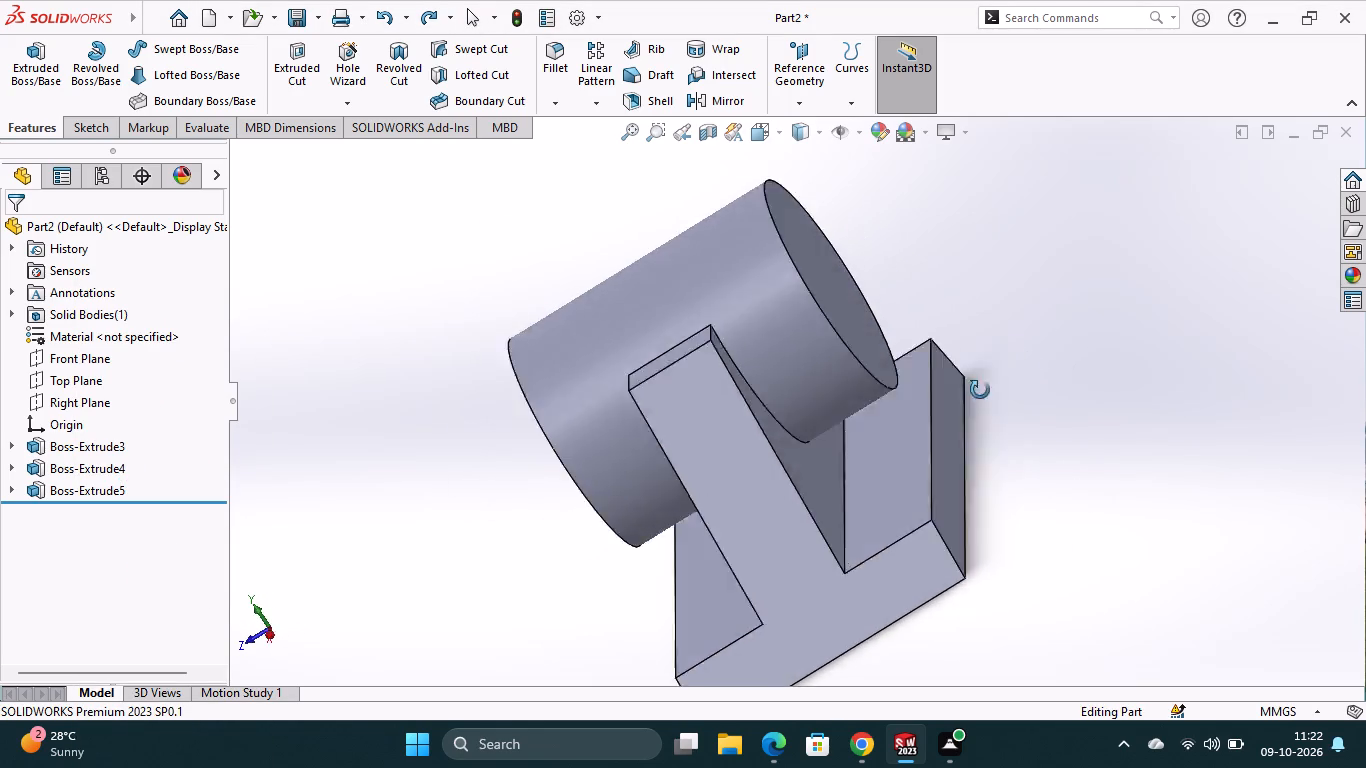
middle_click_drag(968, 395, 947, 402)
left_click(807, 329)
left_click(904, 272)
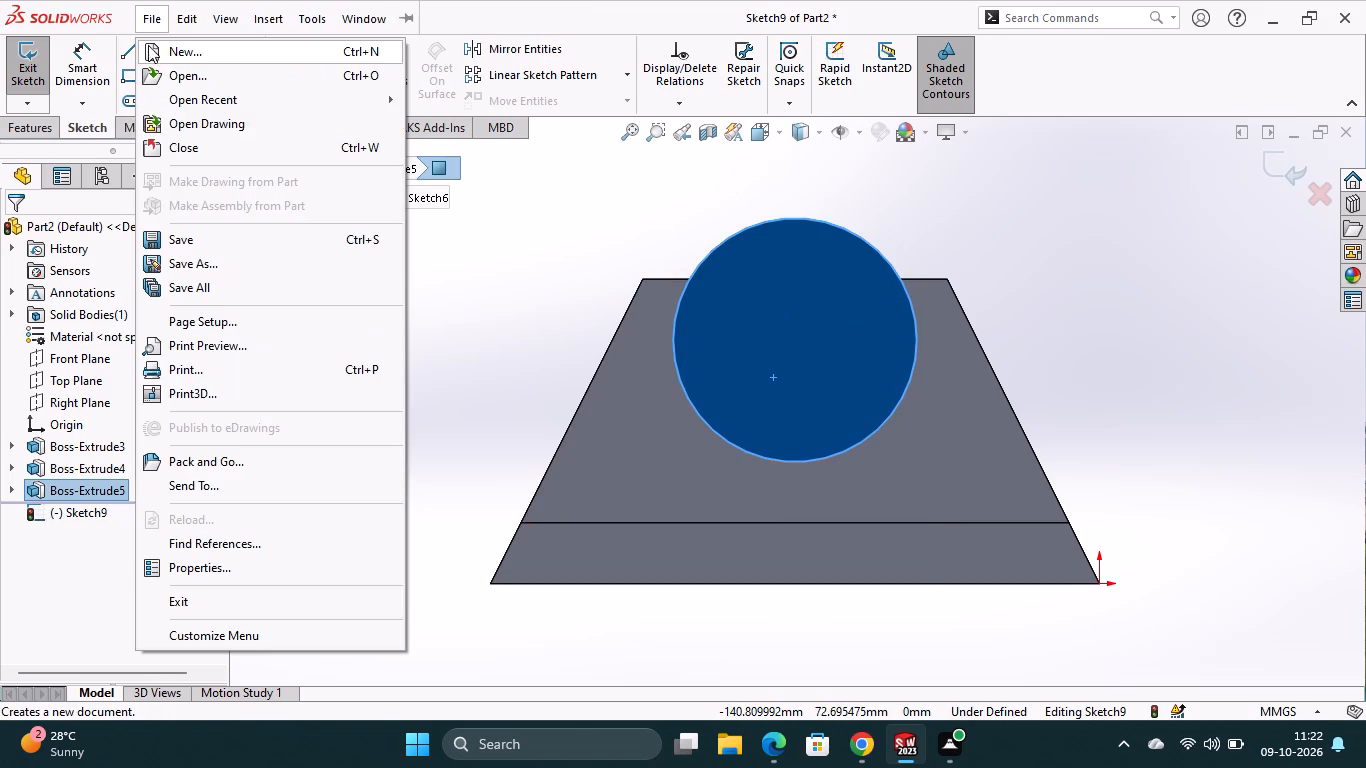
left_click(464, 329)
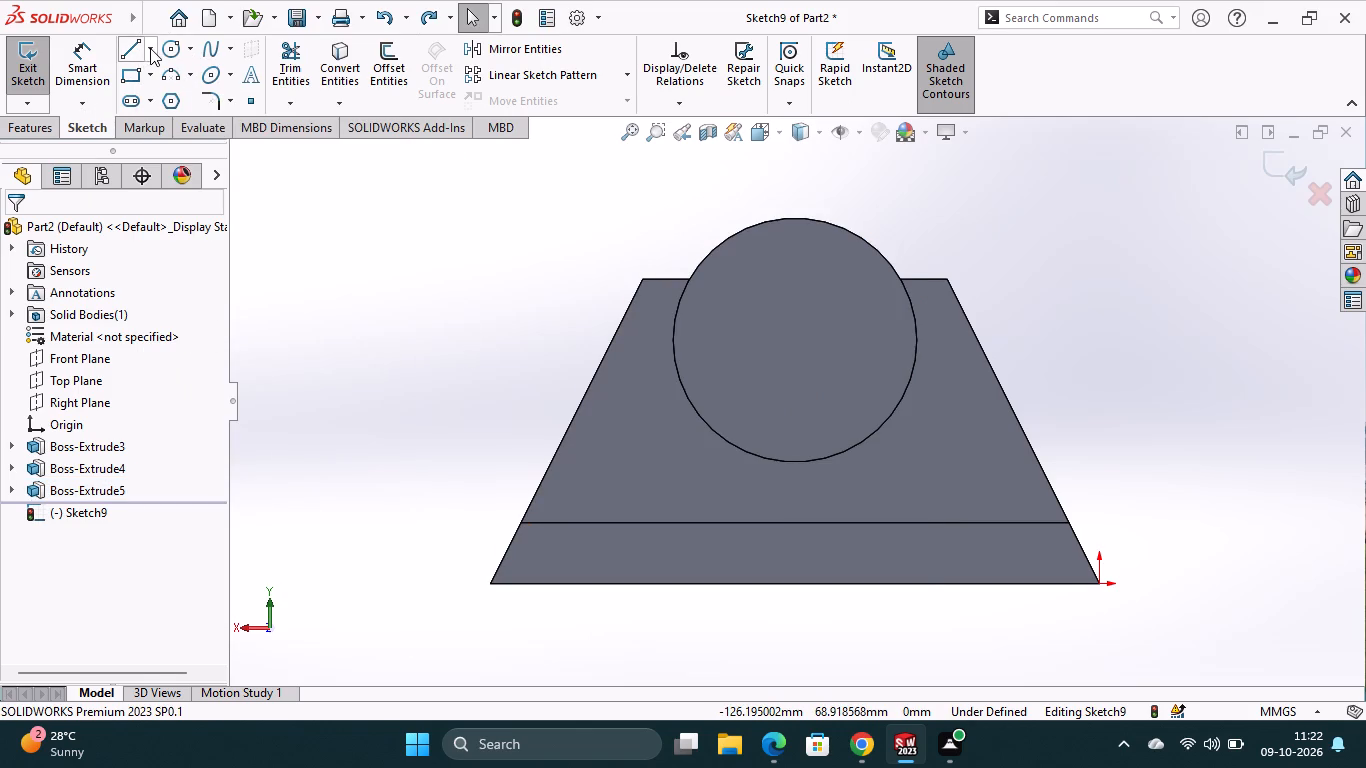
Sketch a horizontal centerline about 70 mm long through the cylinder's centre and past both sides, and delete the shorter overlapping centerline.
left_click(150, 48)
left_click(167, 108)
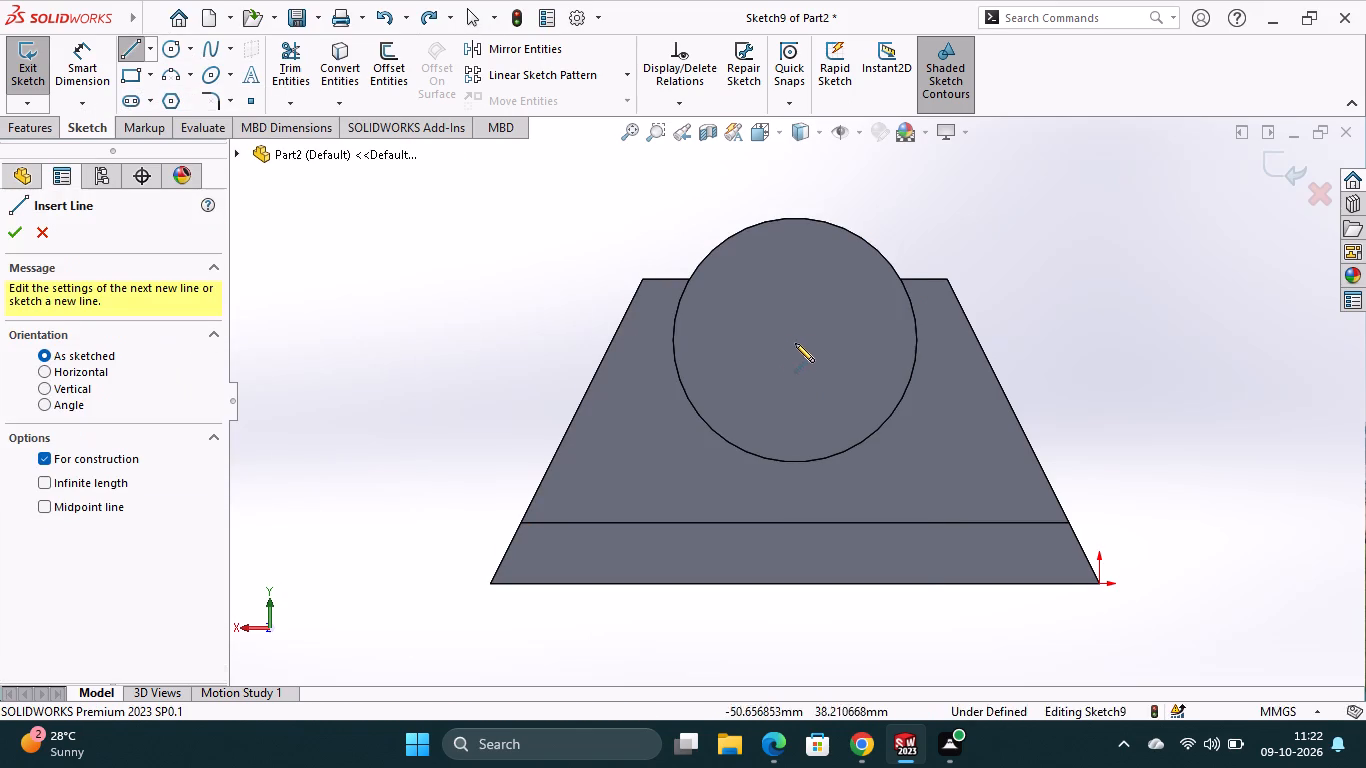
left_click(13, 232)
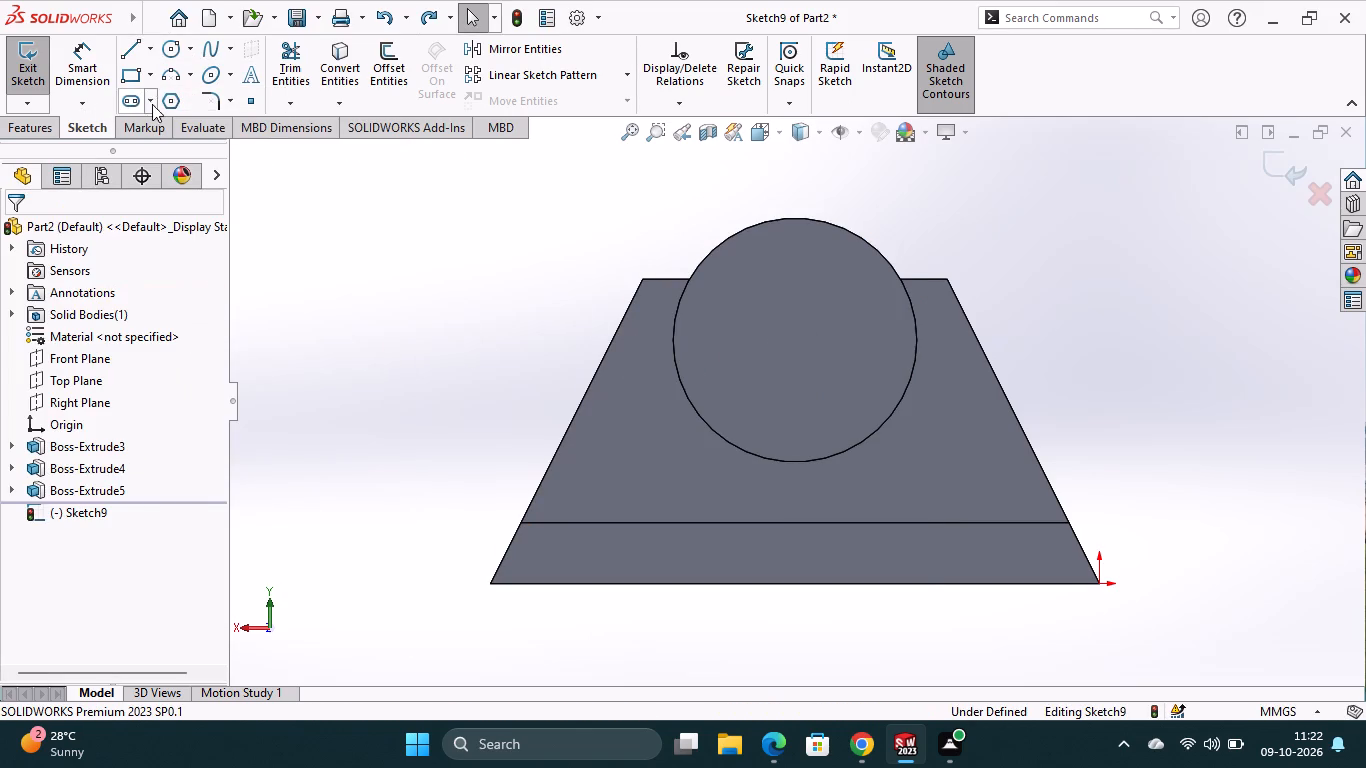
left_click(148, 50)
left_click(156, 98)
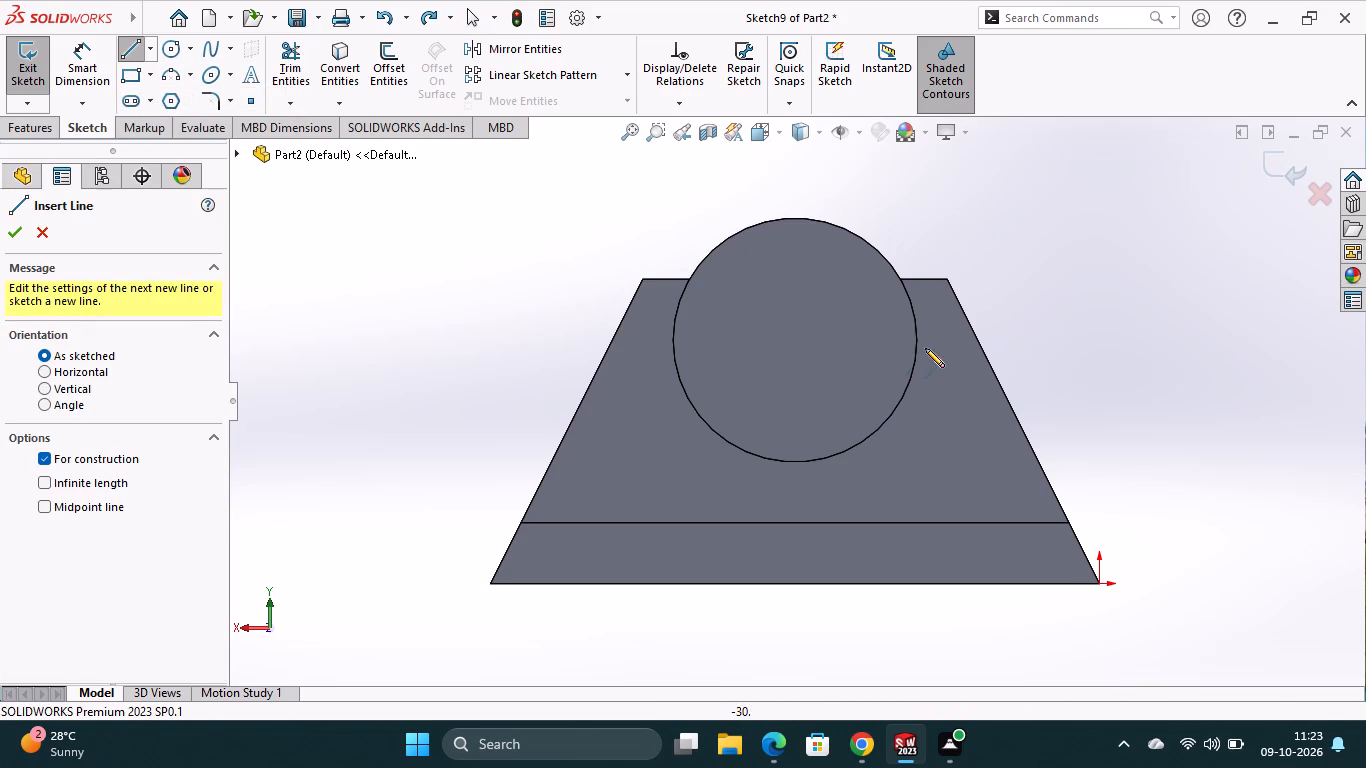
left_click(795, 342)
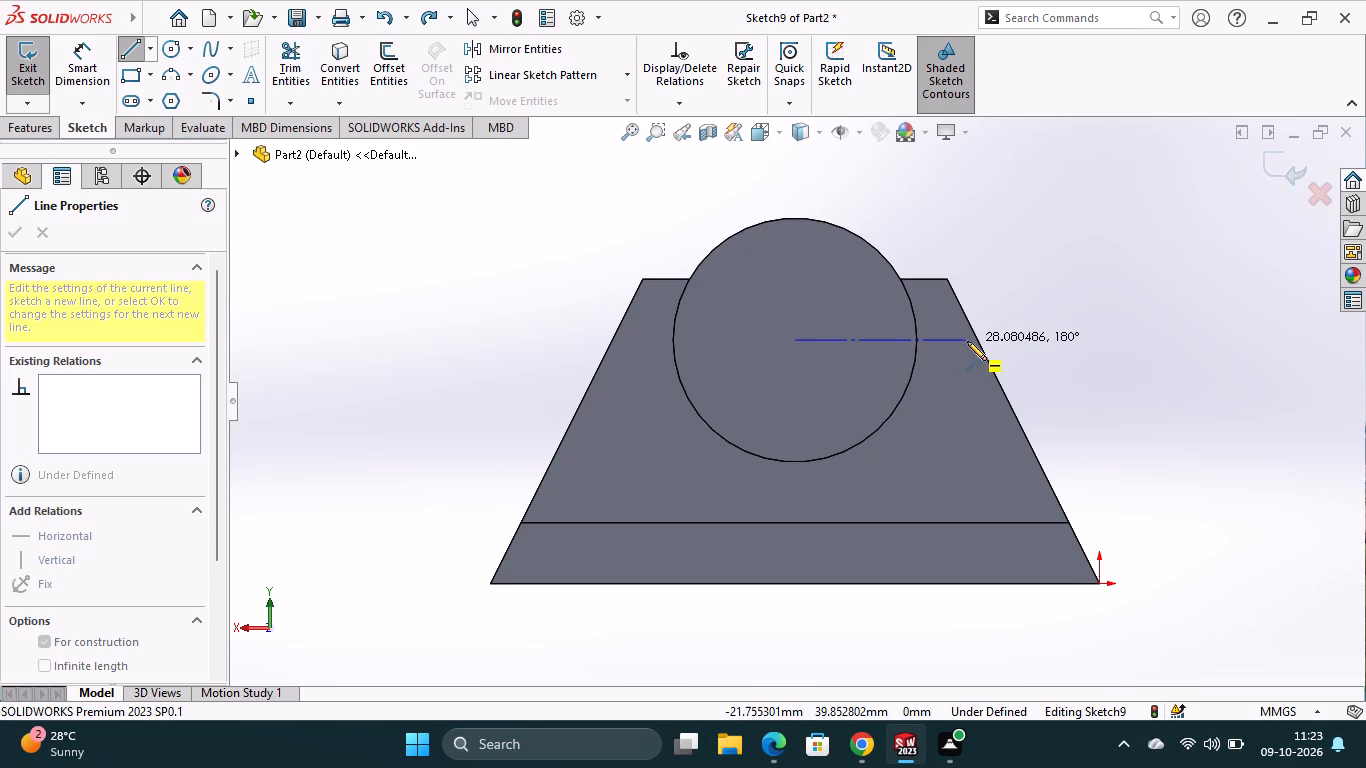
left_click(1013, 337)
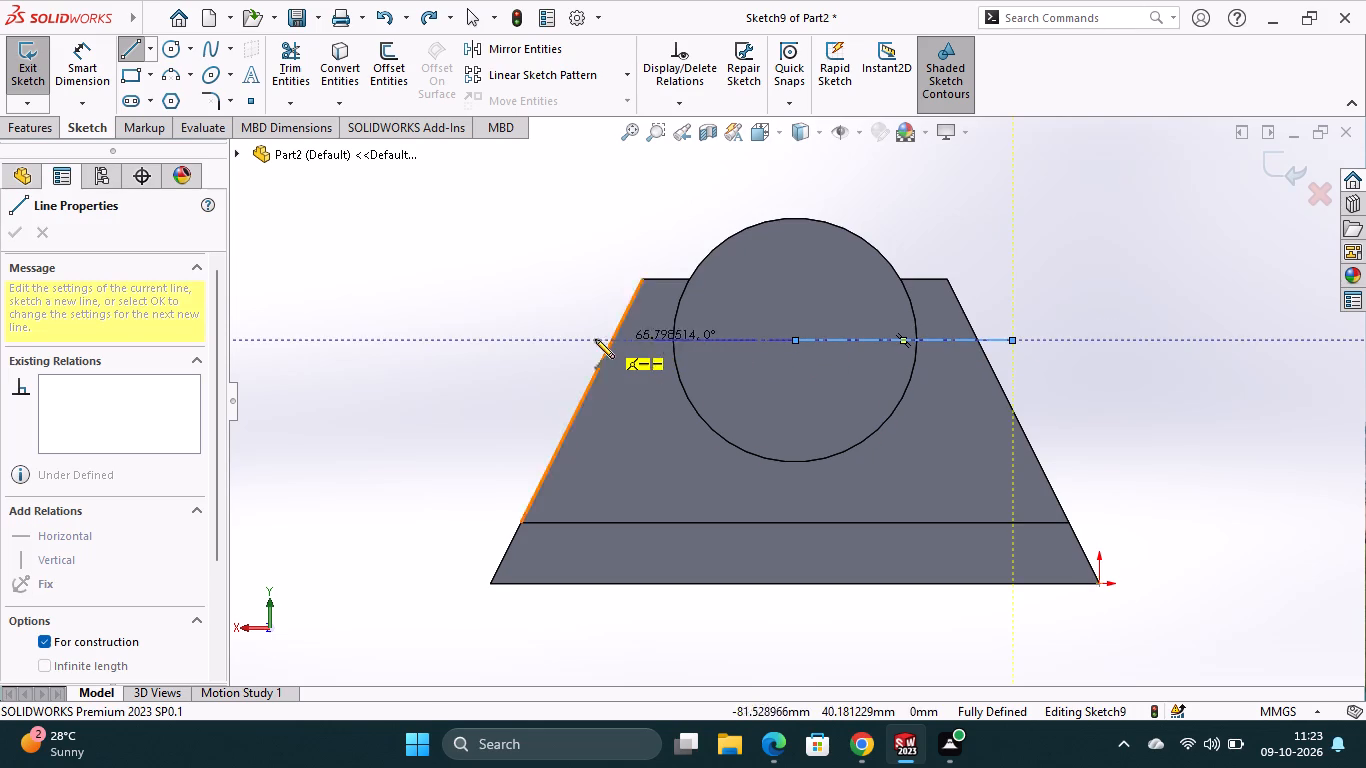
left_click(588, 339)
key("Escape")
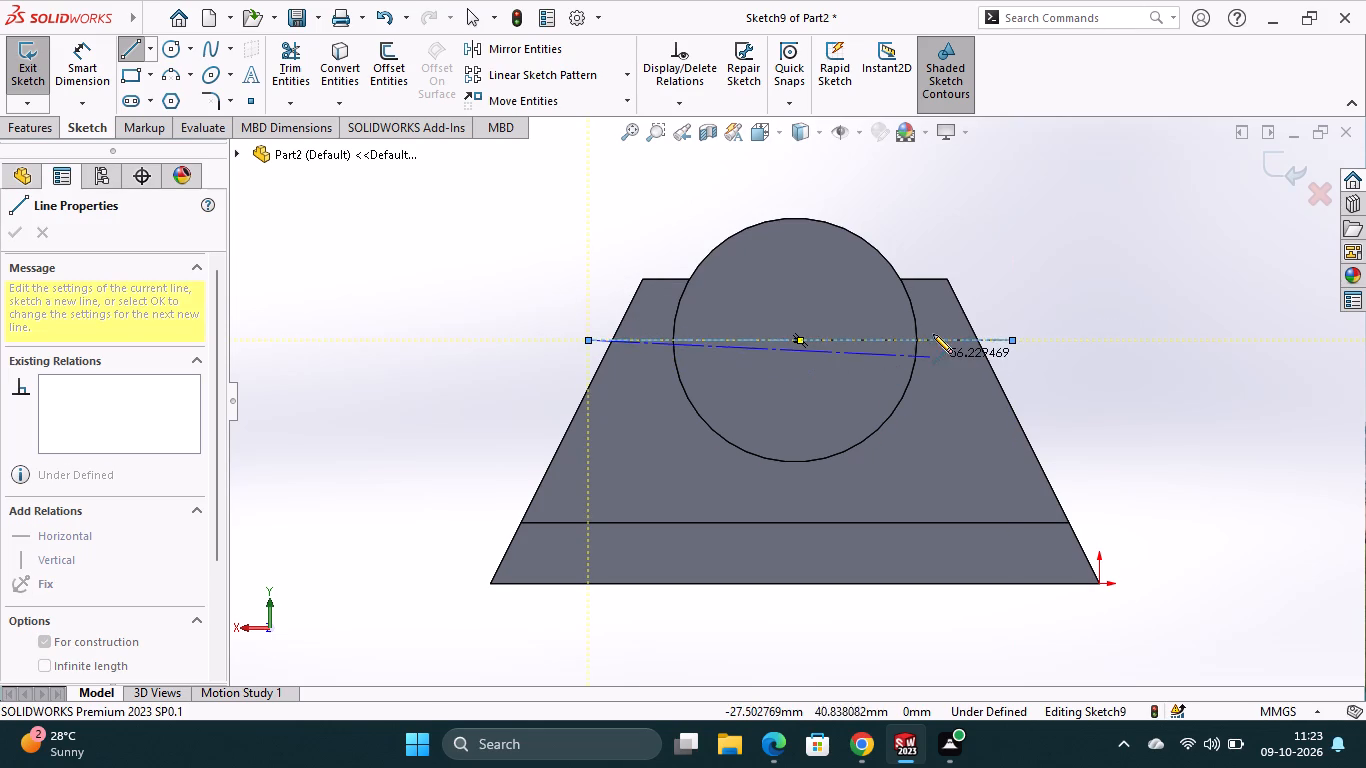
key("Escape")
left_click(948, 336)
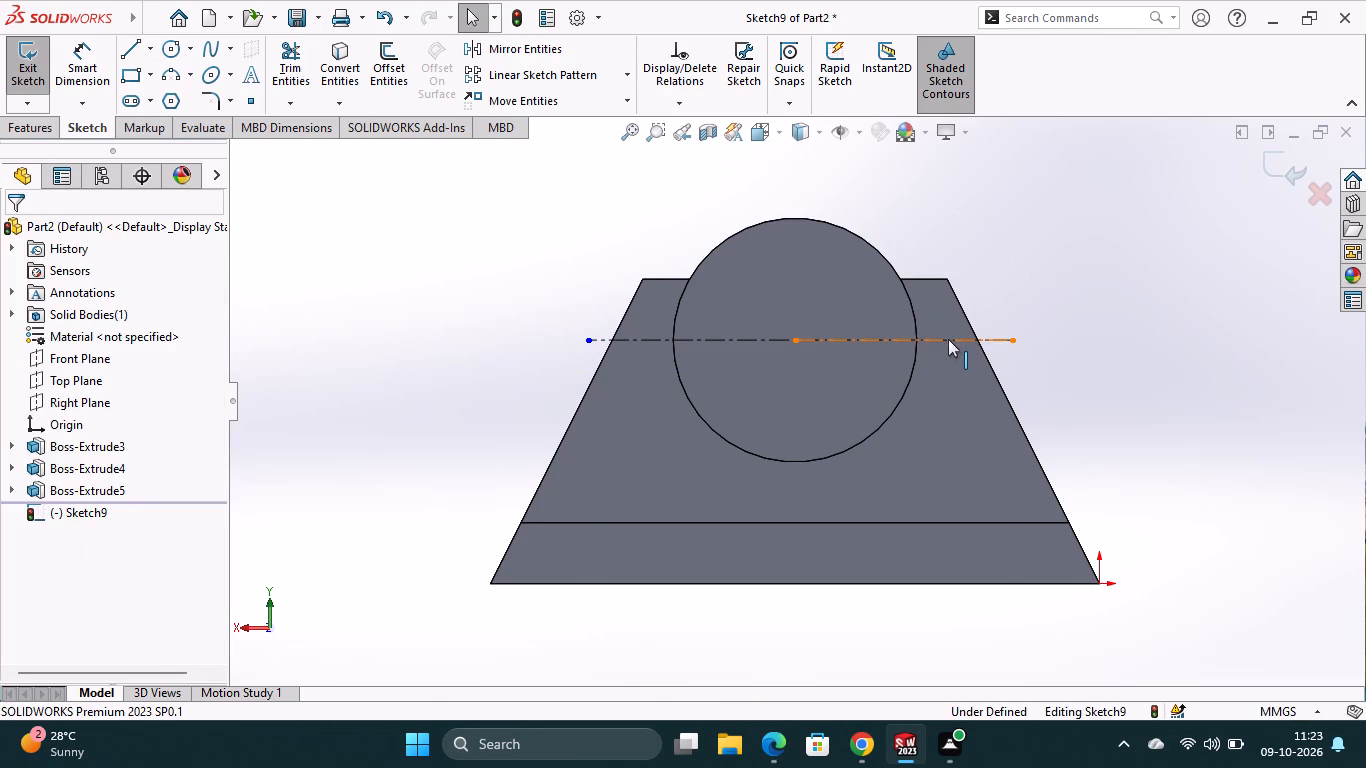
key("Delete")
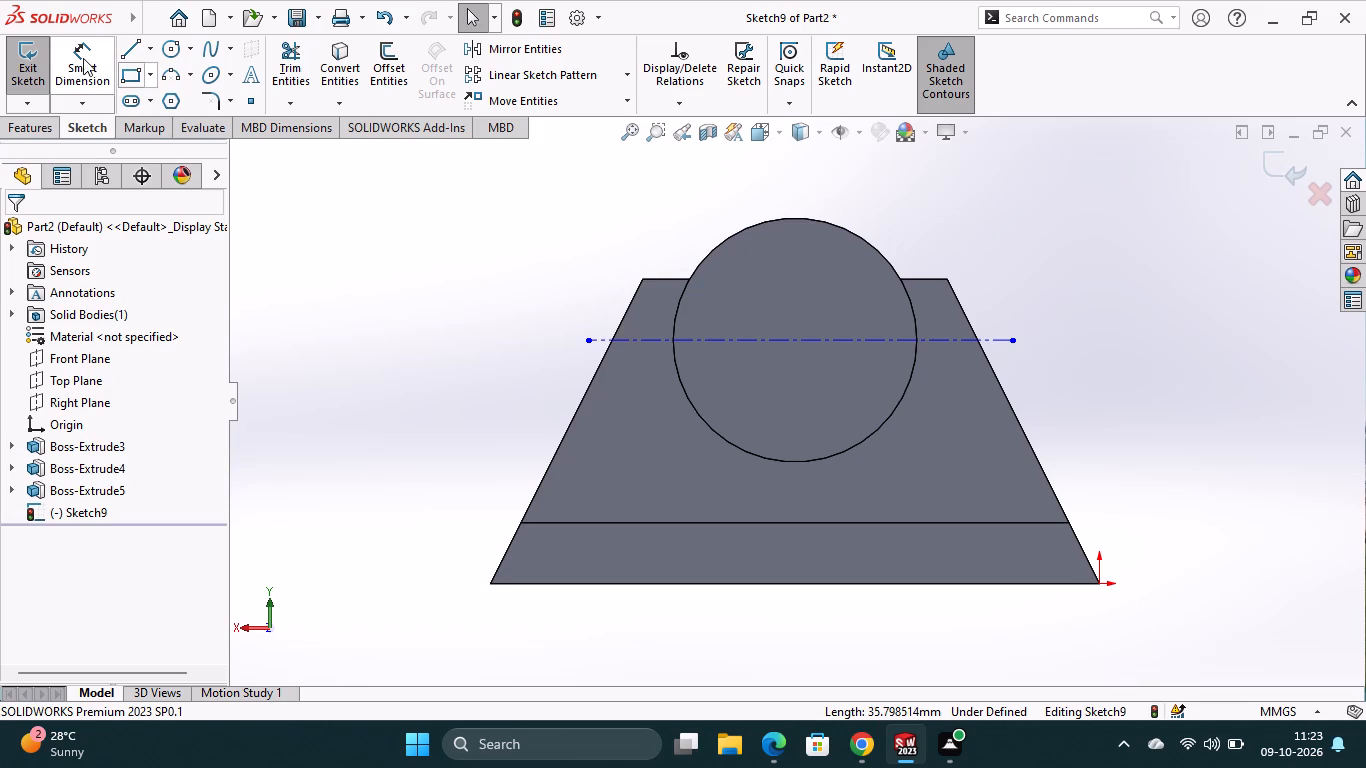
Offset the centerline 8 mm in both directions with dimensions added.
left_click(394, 53)
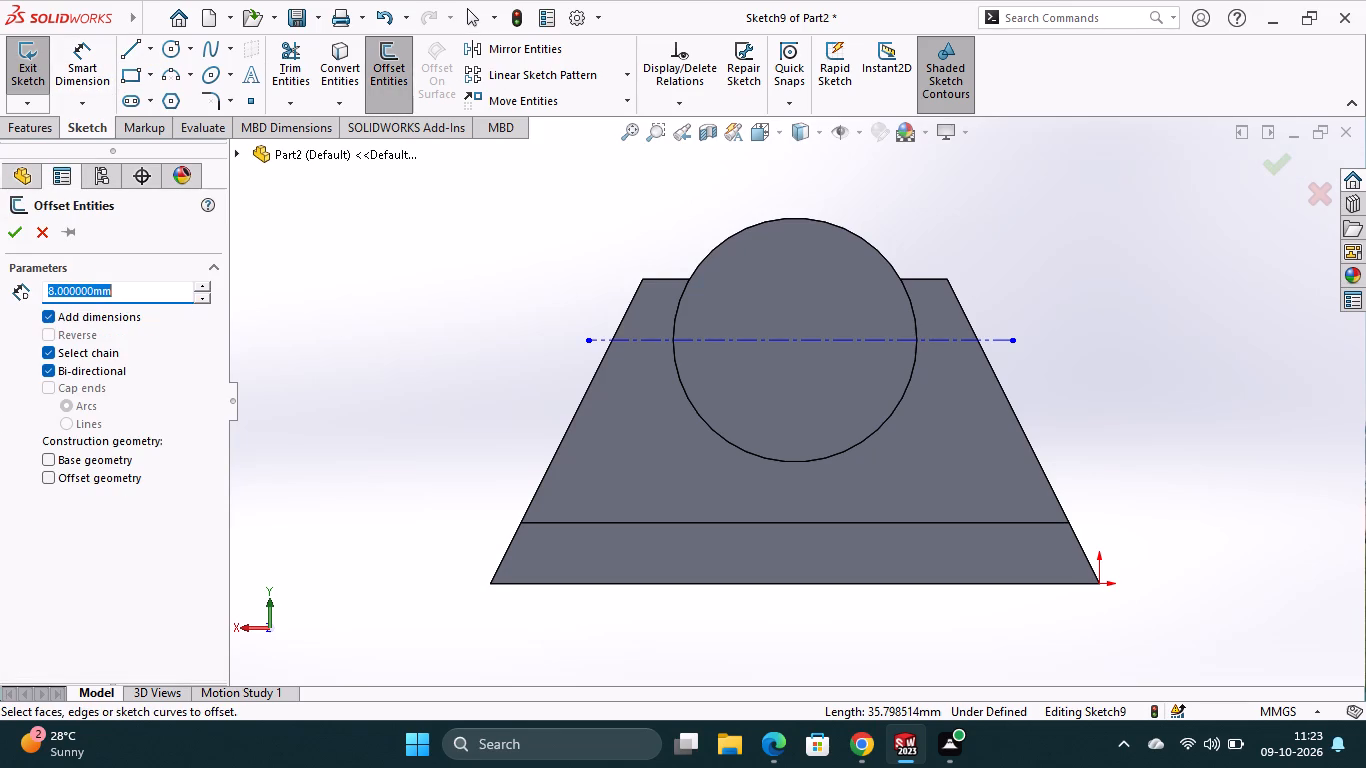
left_click(644, 340)
left_click(12, 231)
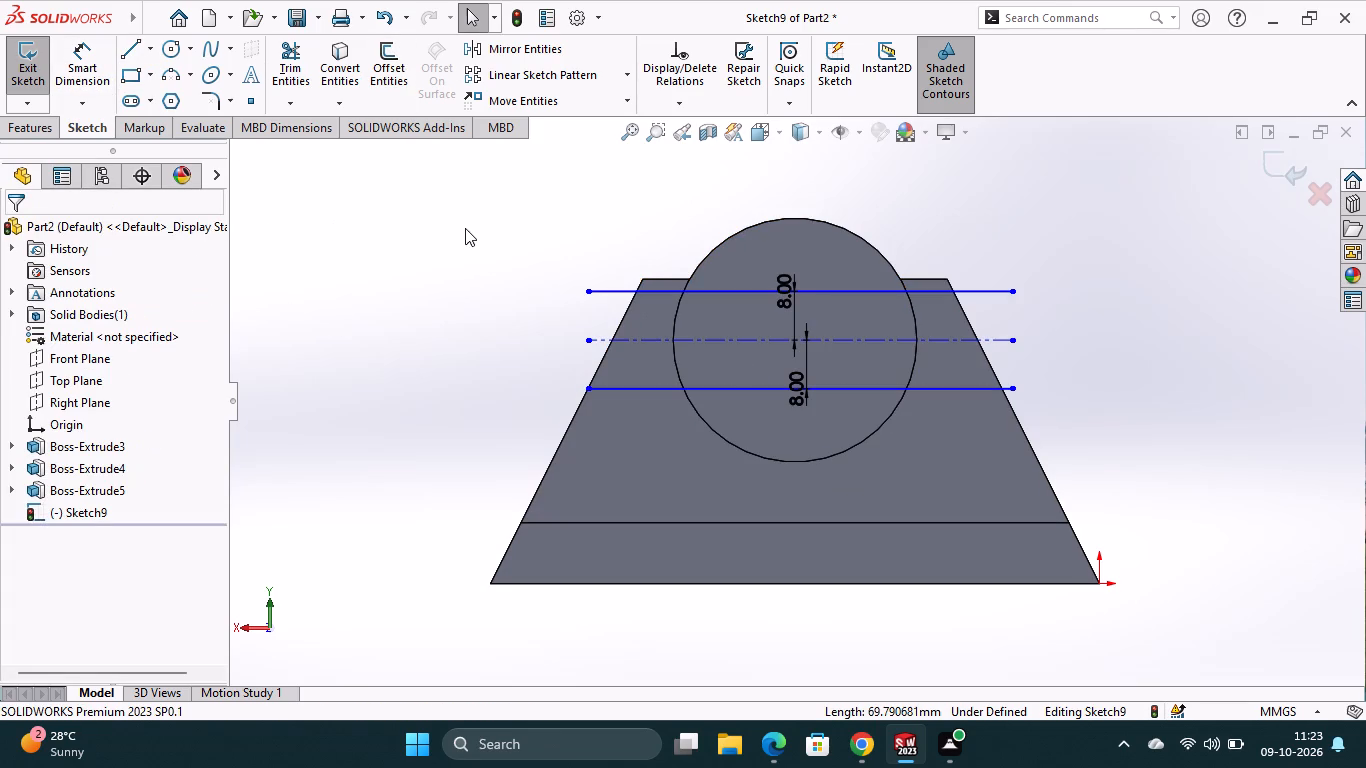
Convert the cylinder's circular end edge into a sketch circle.
left_click(328, 74)
left_click(676, 291)
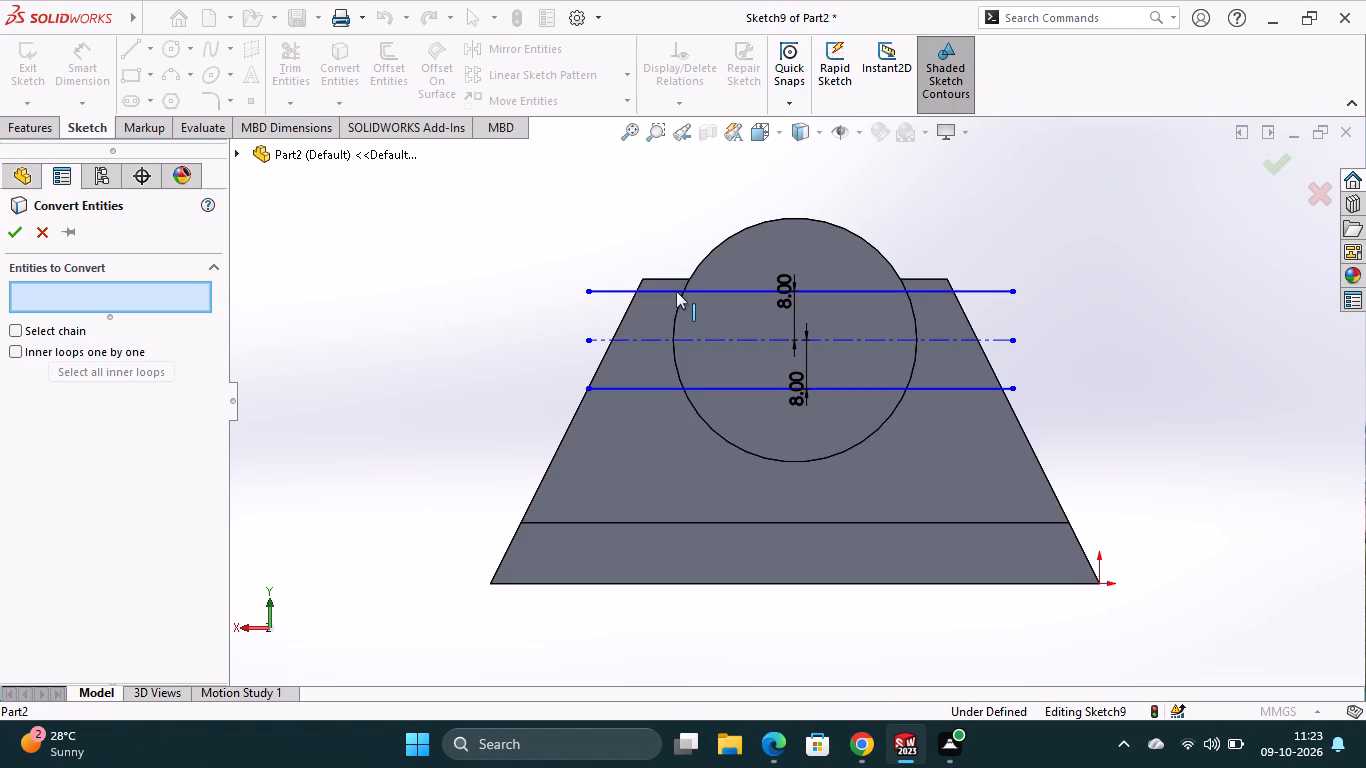
left_click(657, 386)
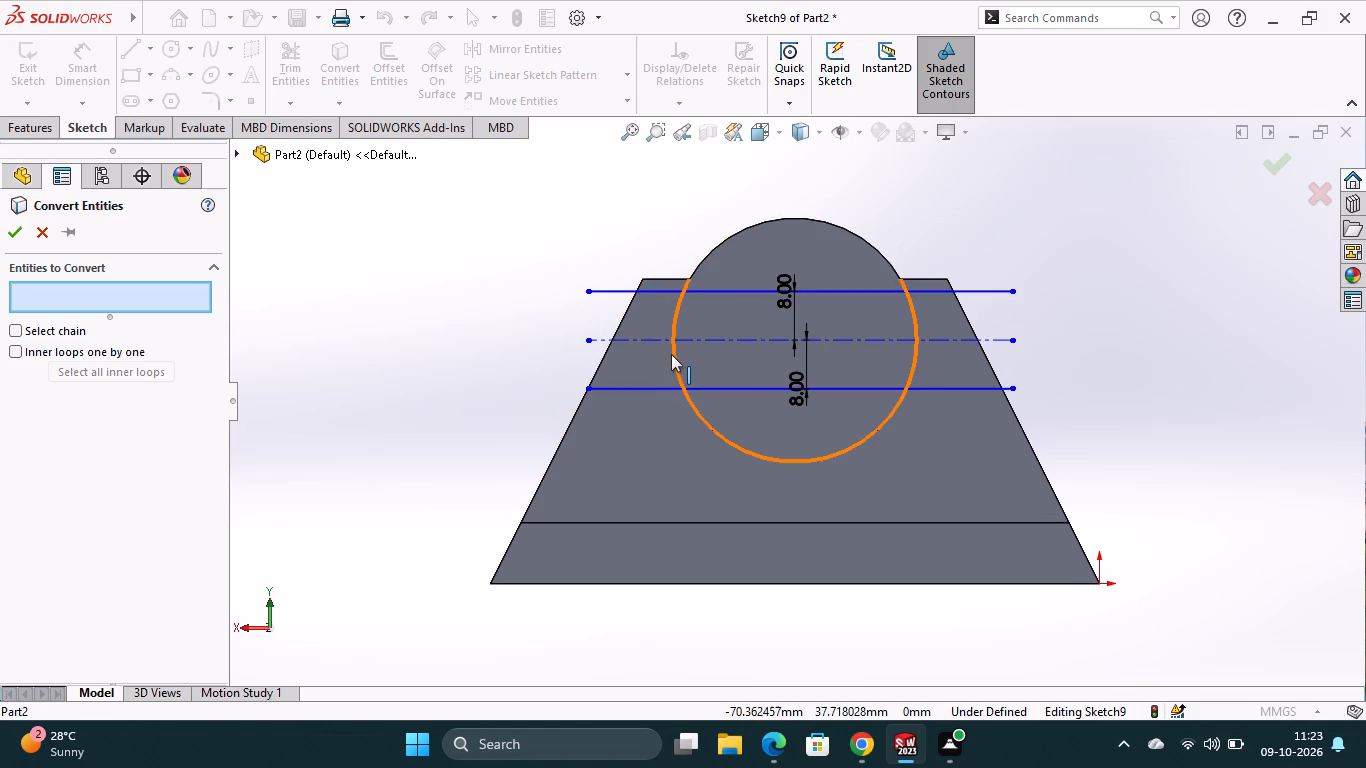
left_click(679, 305)
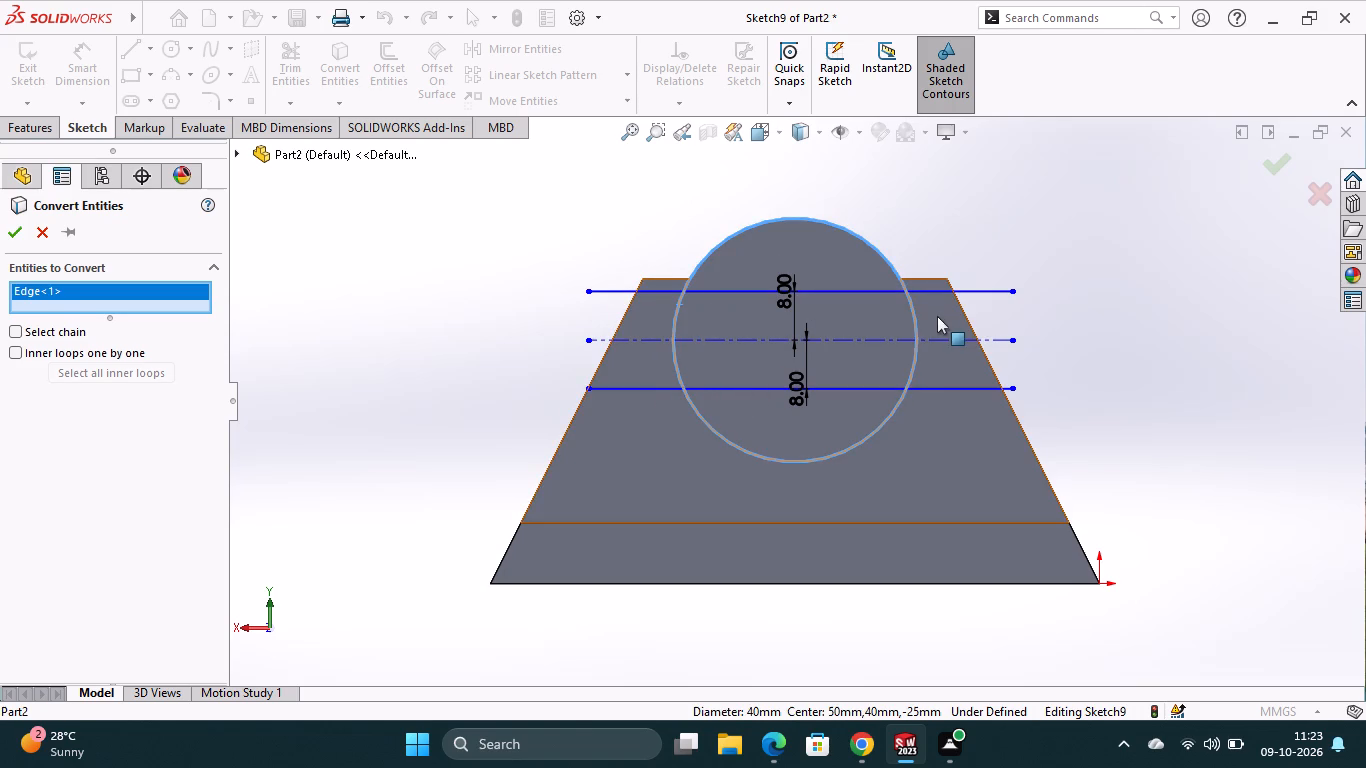
left_click(934, 338)
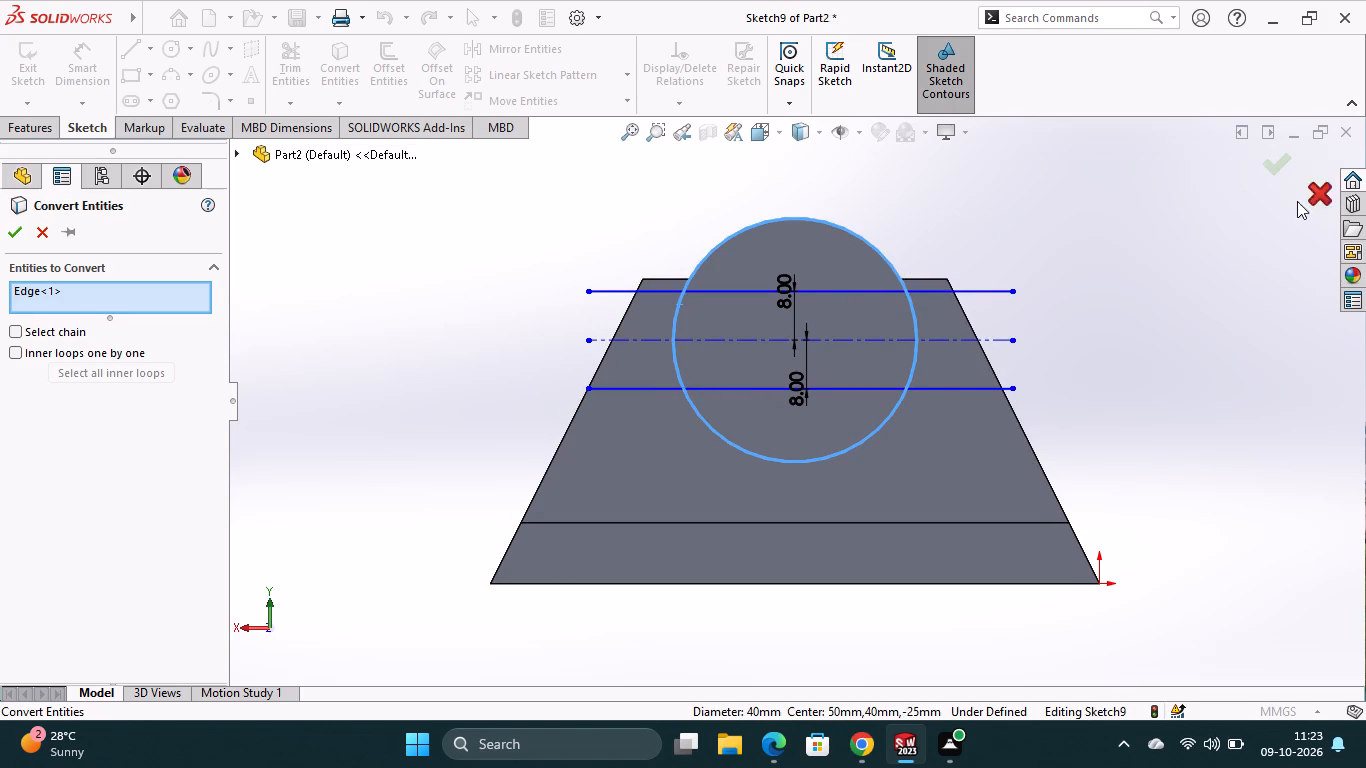
left_click(1282, 169)
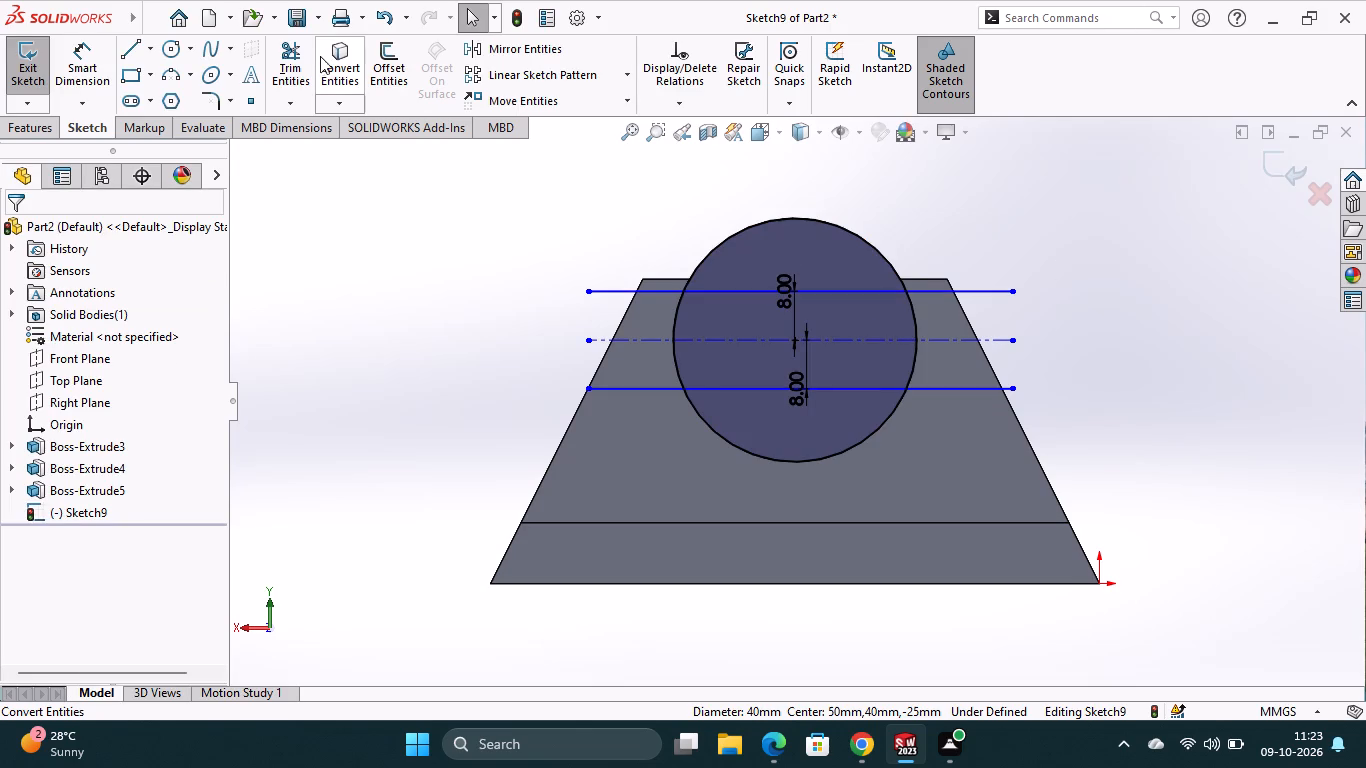
Trim away the centerline, the offset lines outside the circle and its upper and lower arcs, leaving a closed band, and exit the sketch.
left_click(291, 76)
left_click(627, 290)
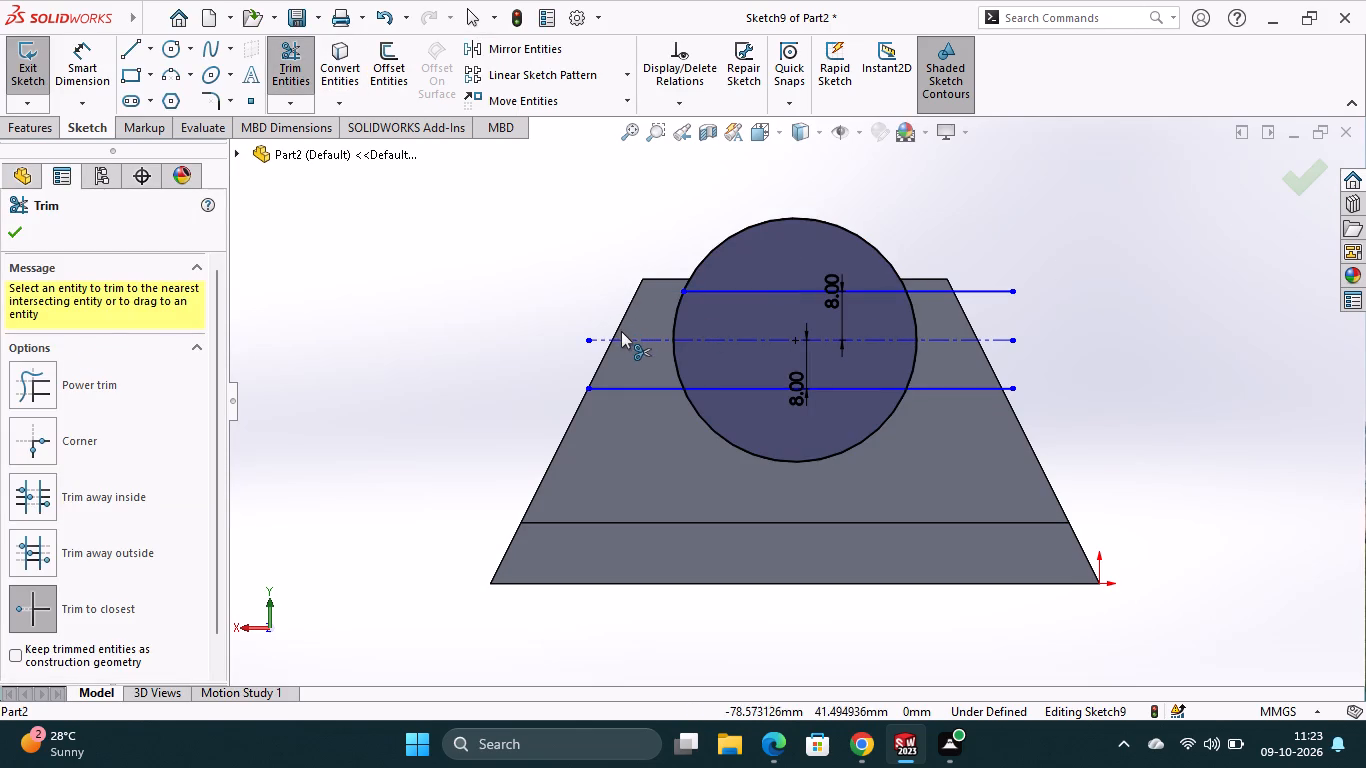
left_click(620, 332)
left_click(620, 337)
left_click(618, 389)
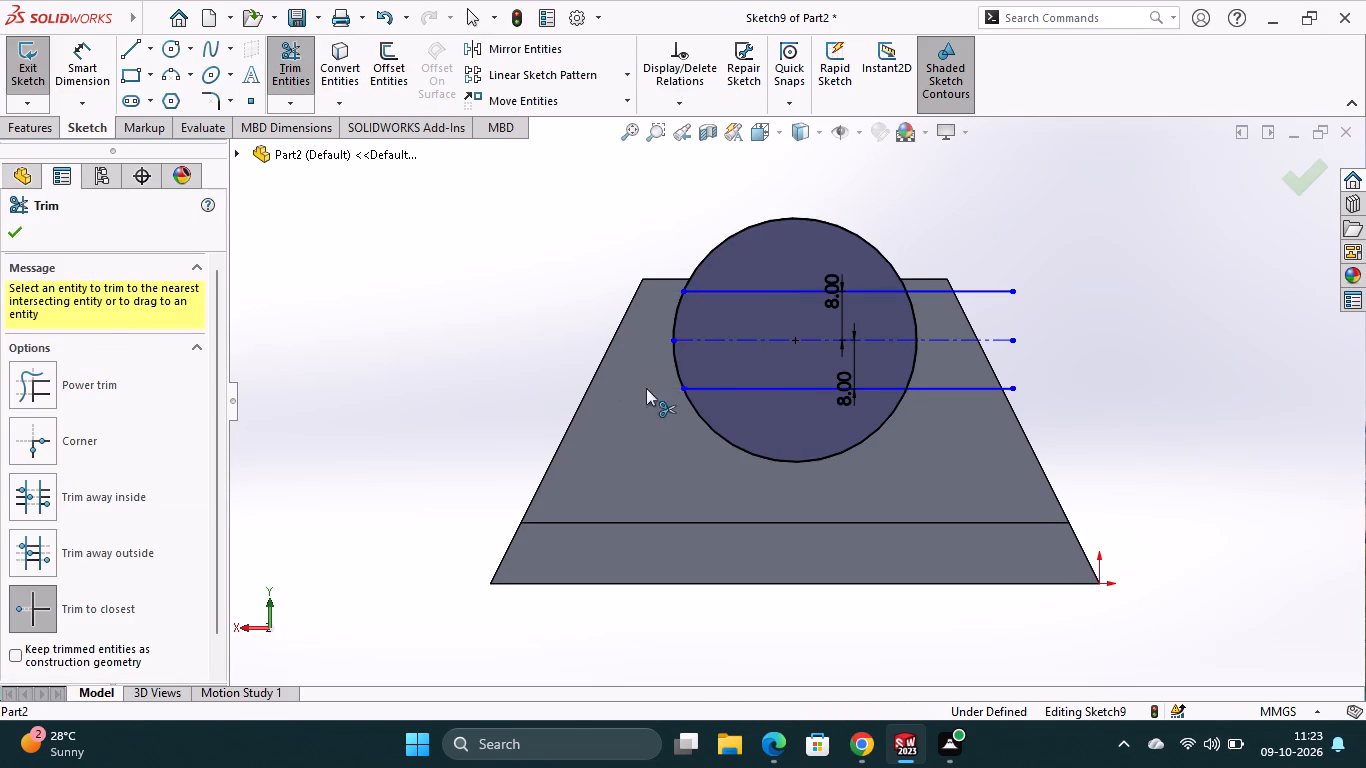
left_click(735, 339)
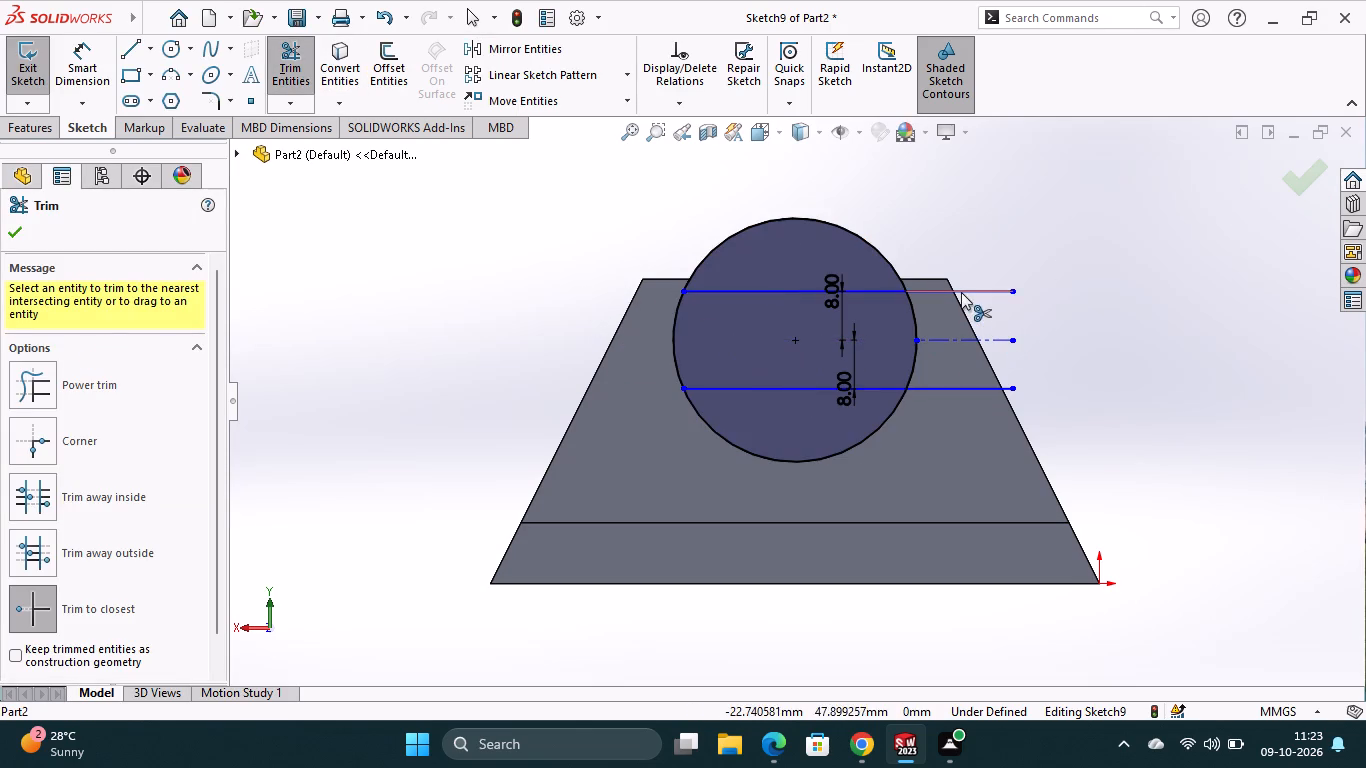
left_click(961, 292)
left_click(947, 340)
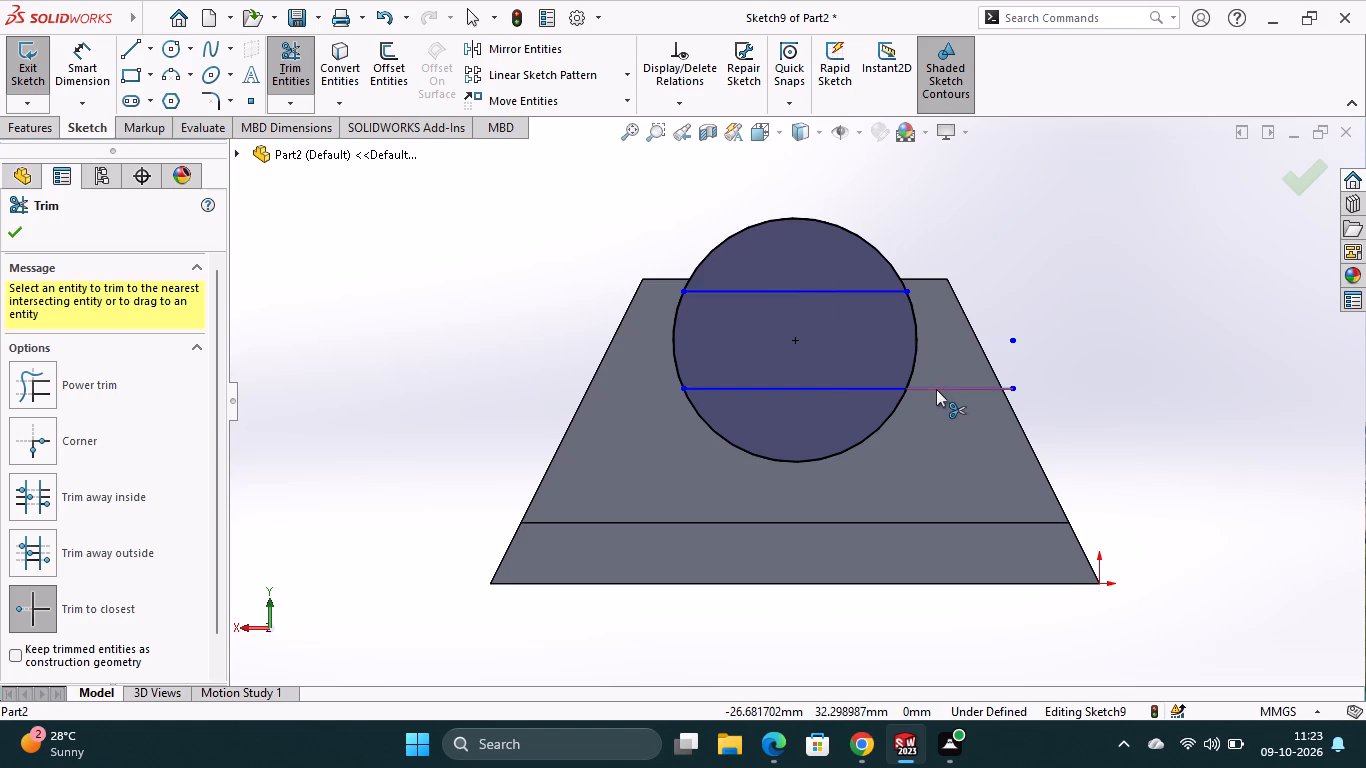
left_click(936, 389)
left_click(894, 411)
left_click(846, 226)
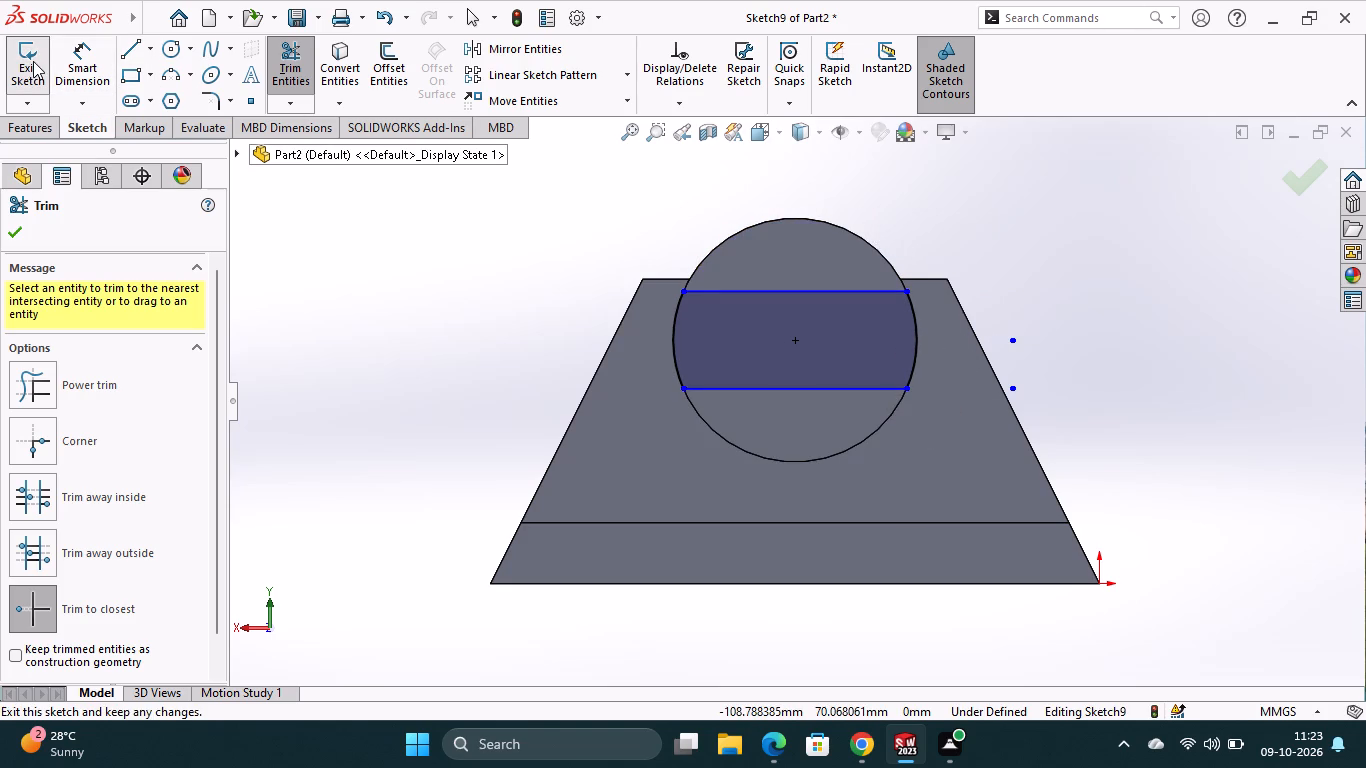
left_click(1303, 187)
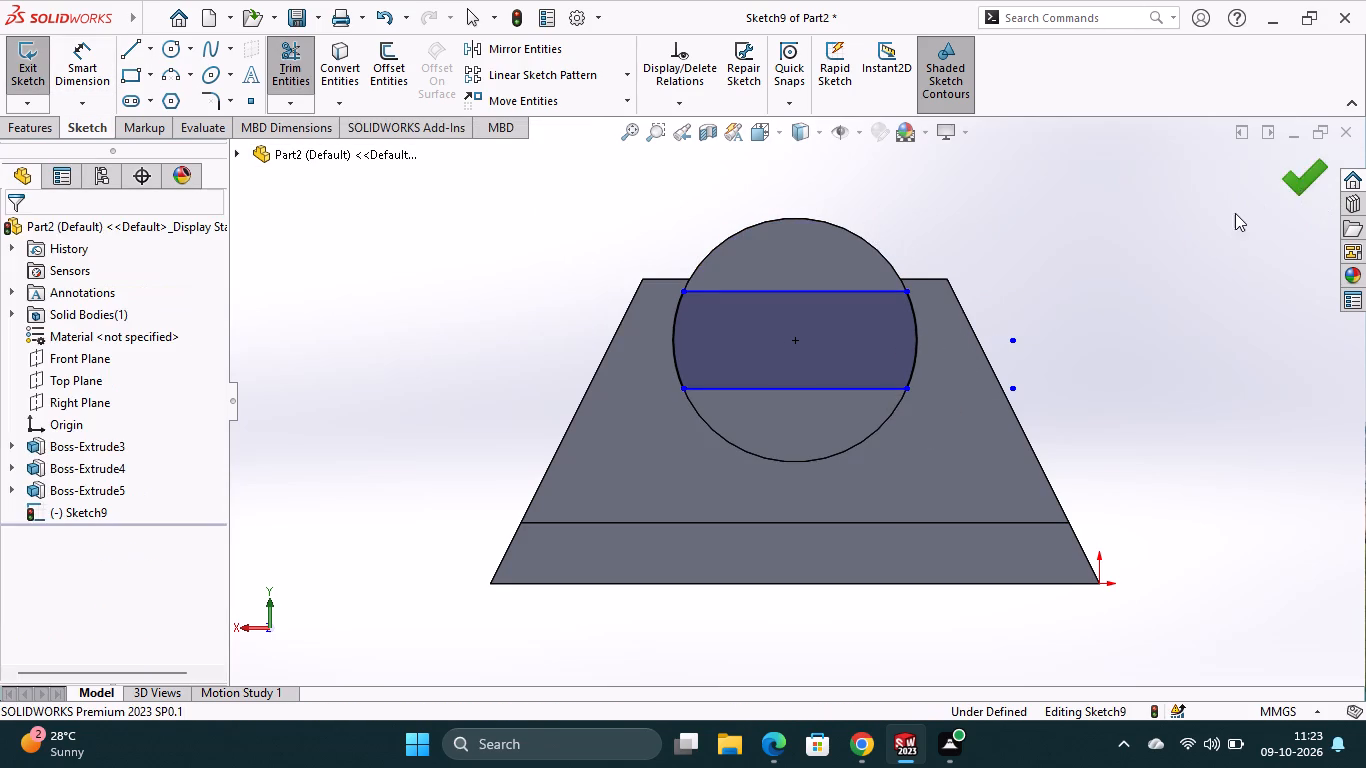
left_click(30, 58)
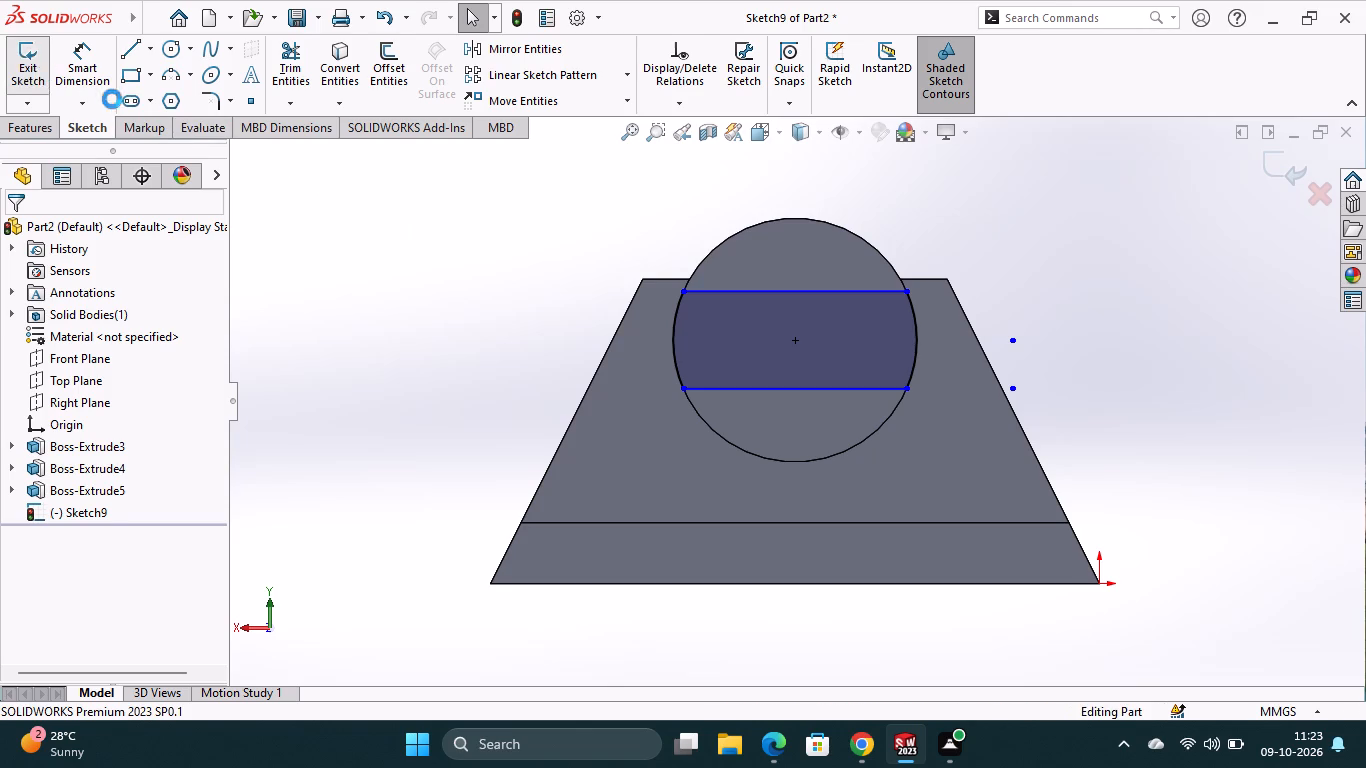
Extrude-cut the band profile into the cylinder's rear end with a blind depth of 8 mm.
left_click(302, 70)
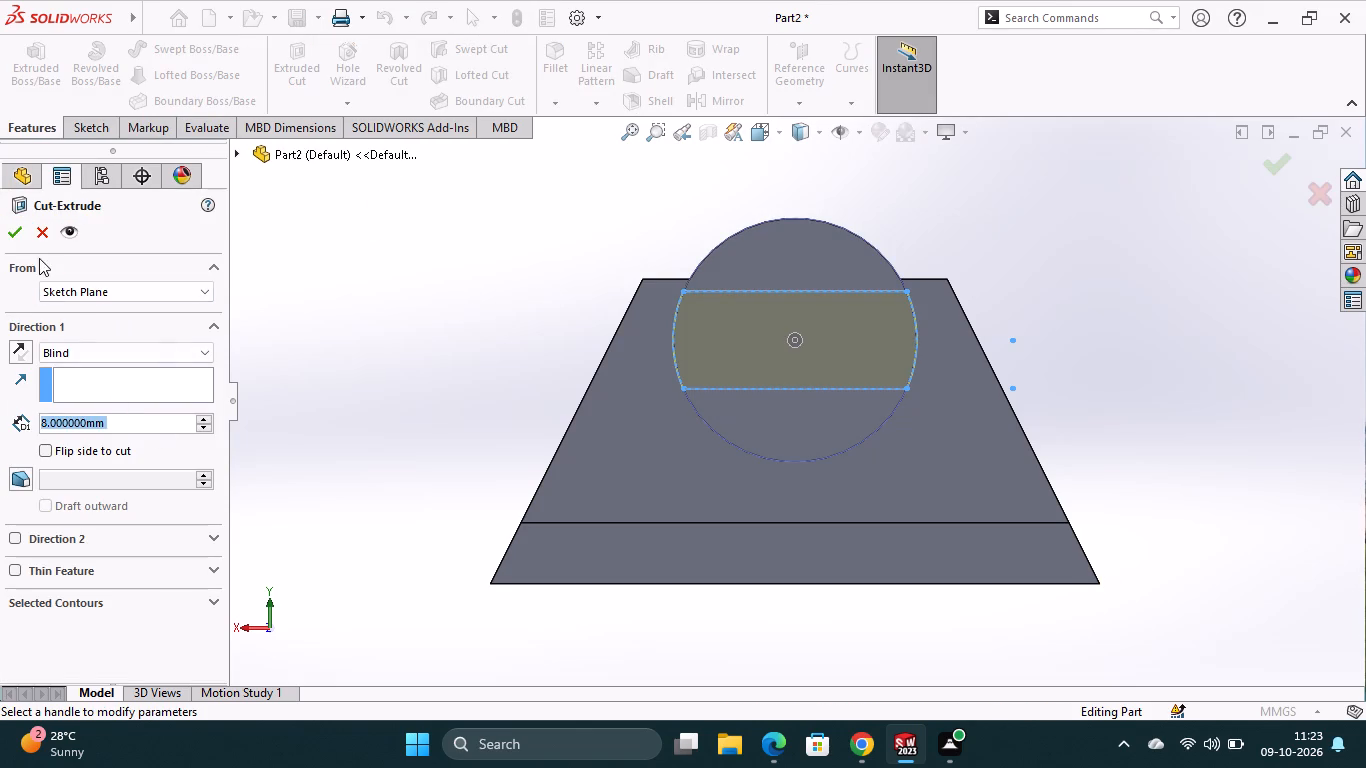
left_click(14, 234)
middle_click_drag(1072, 333, 941, 395)
scroll(1062, 343, "down", 1)
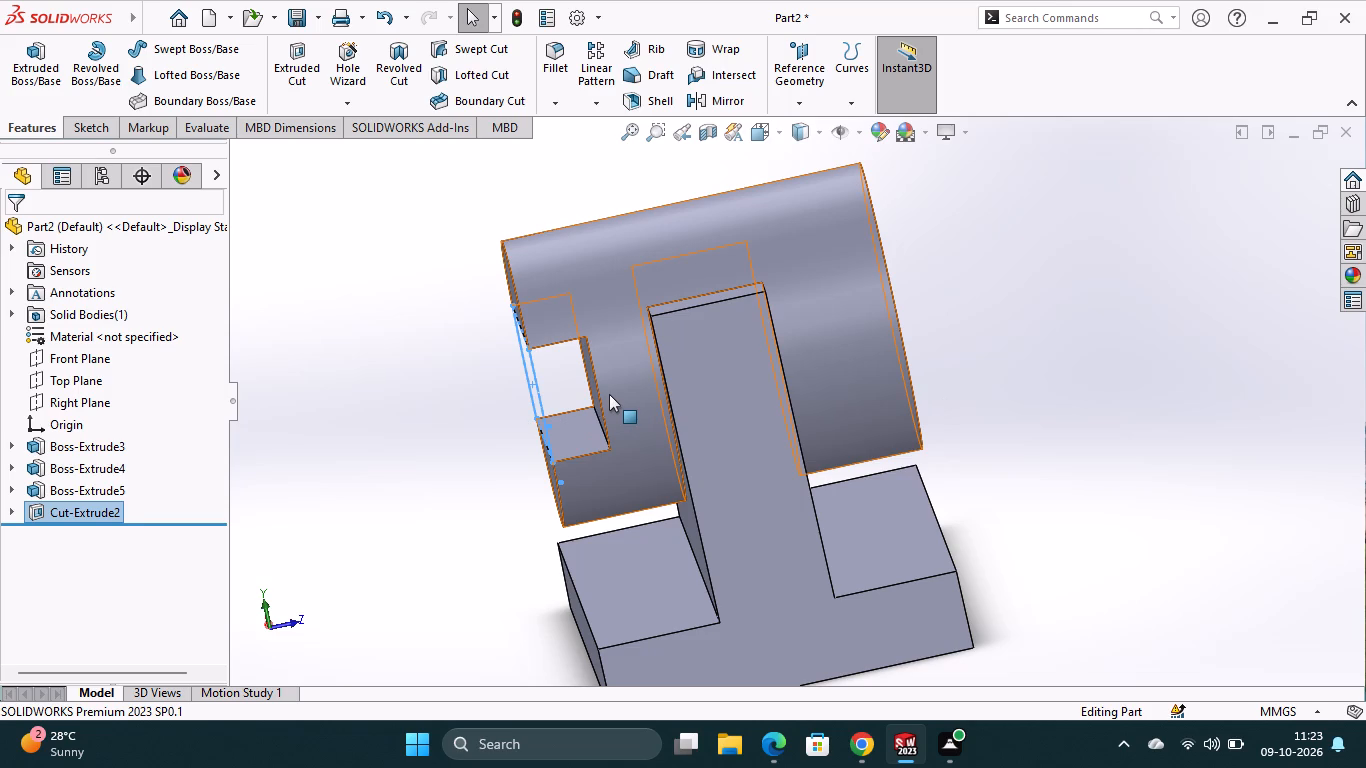
key("Escape")
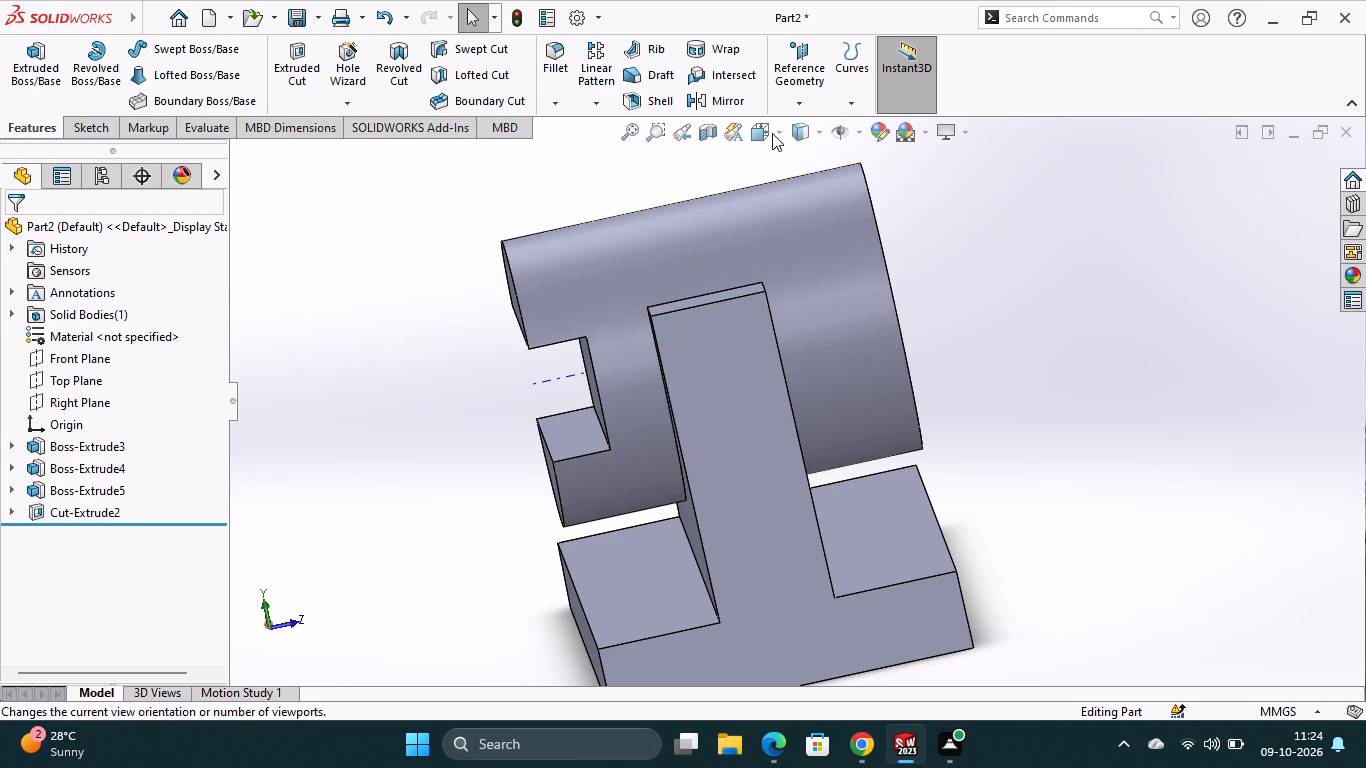
Inspect the finished part in the left, front and top views and from oblique angles around the slotted cylinder.
left_click(772, 133)
left_click(775, 220)
left_click(771, 219)
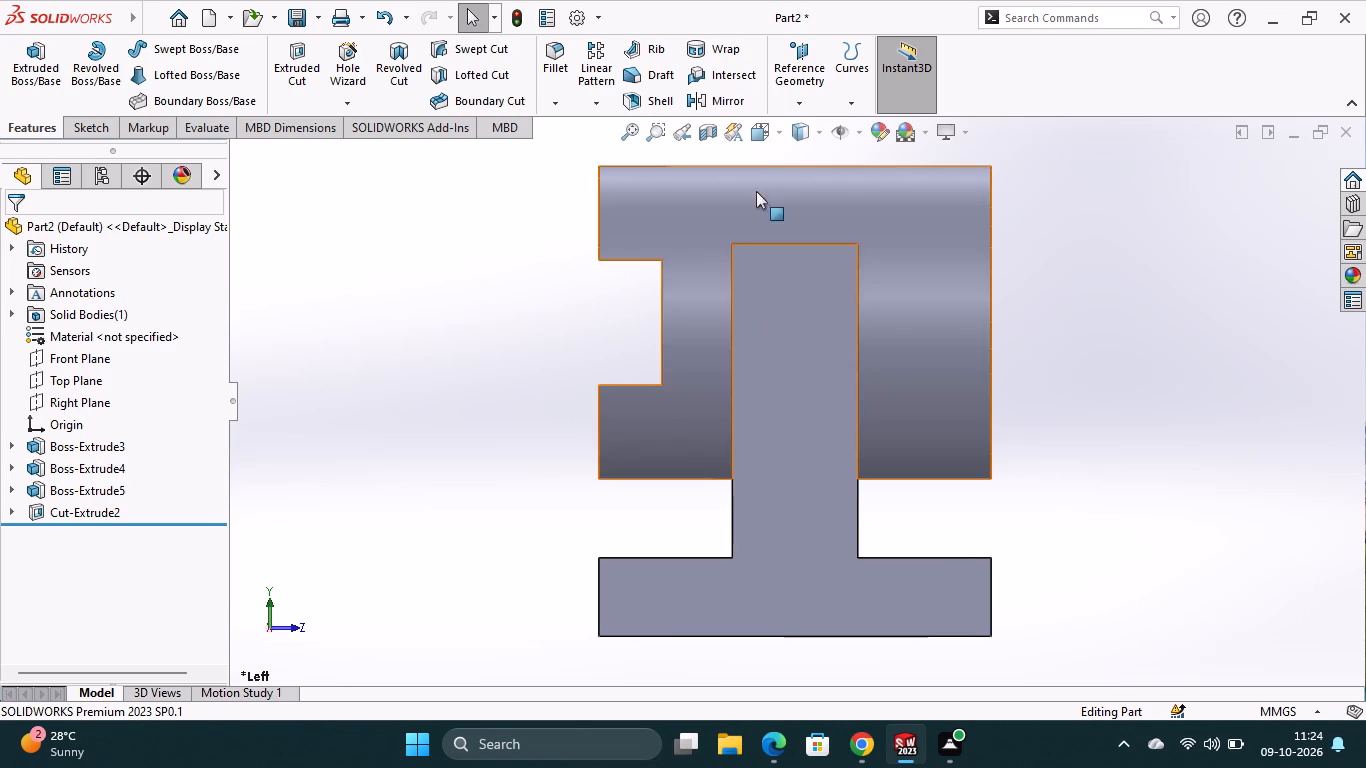
scroll(843, 378, "up", 2)
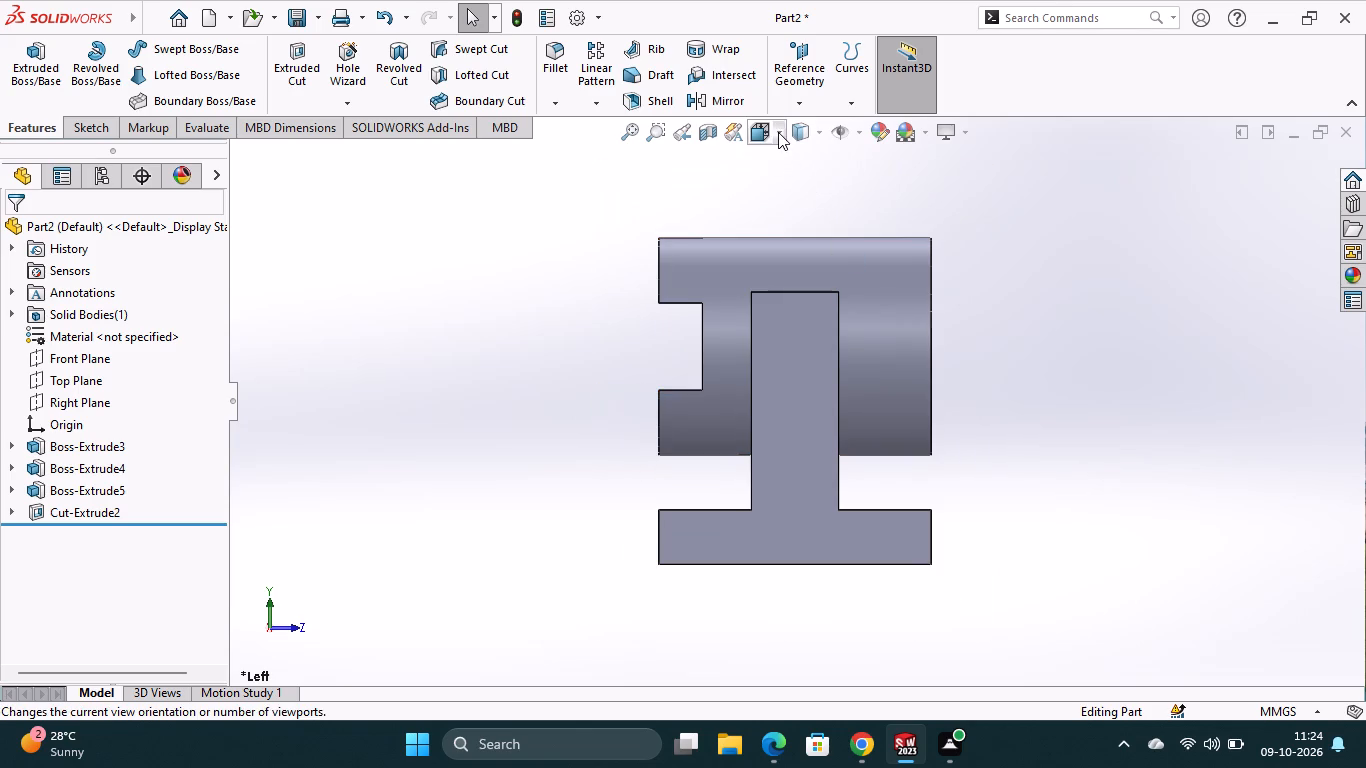
left_click(778, 132)
left_click(788, 214)
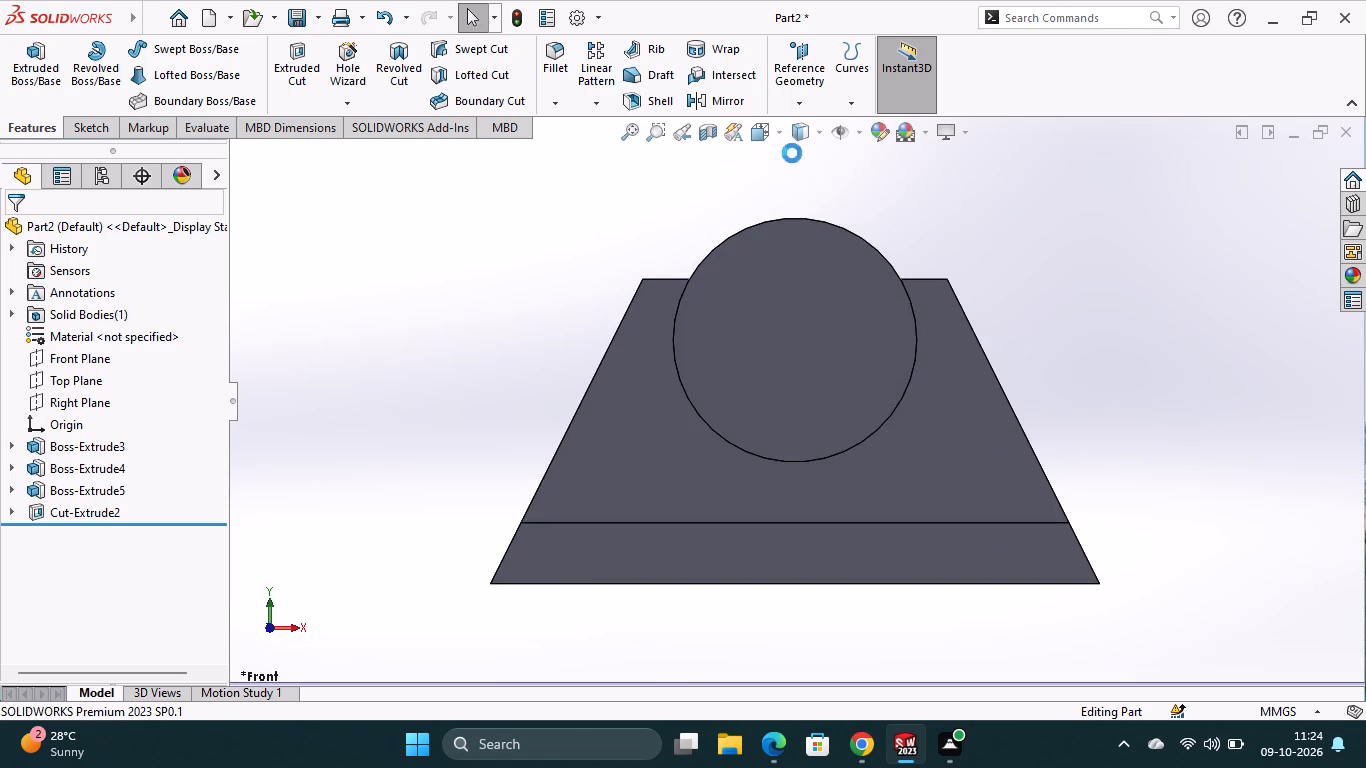
left_click(779, 137)
left_click(792, 187)
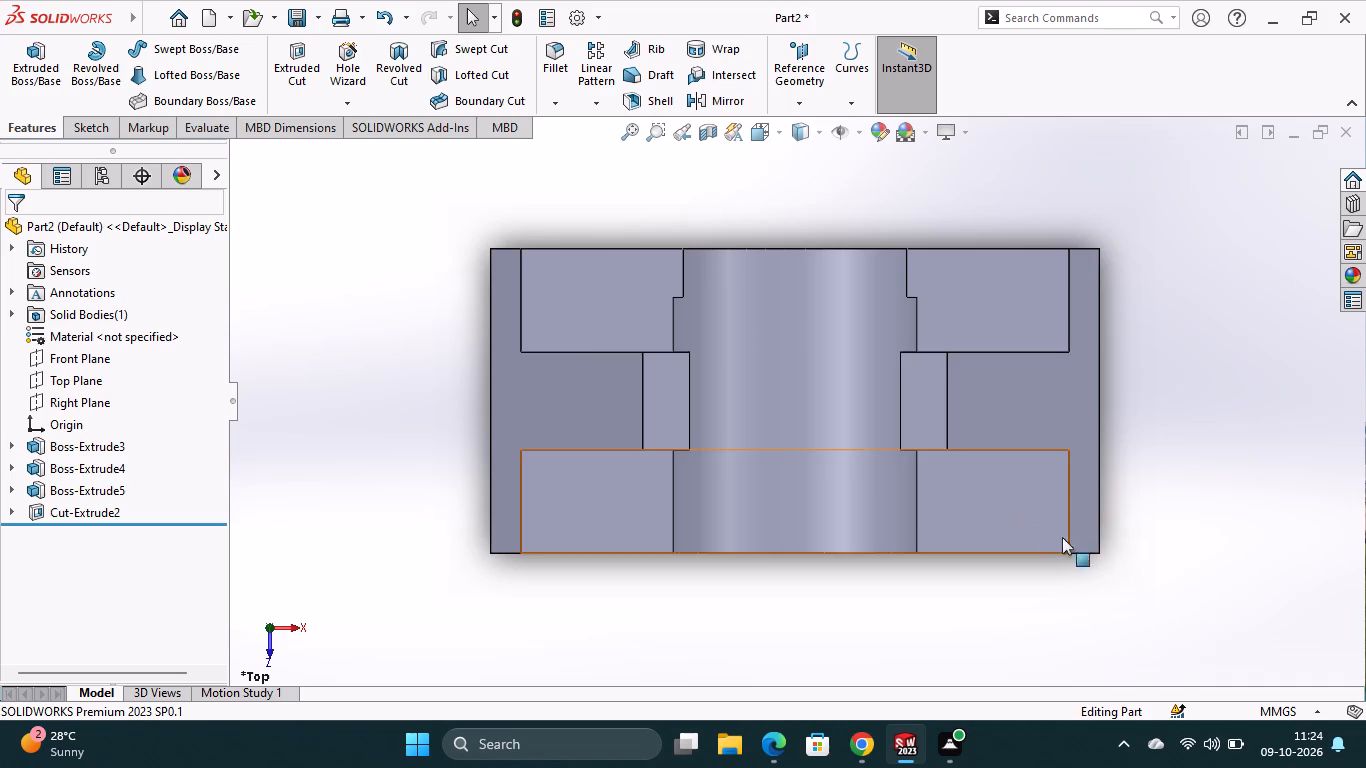
middle_click_drag(1135, 561, 1111, 386)
middle_click_drag(932, 546, 962, 546)
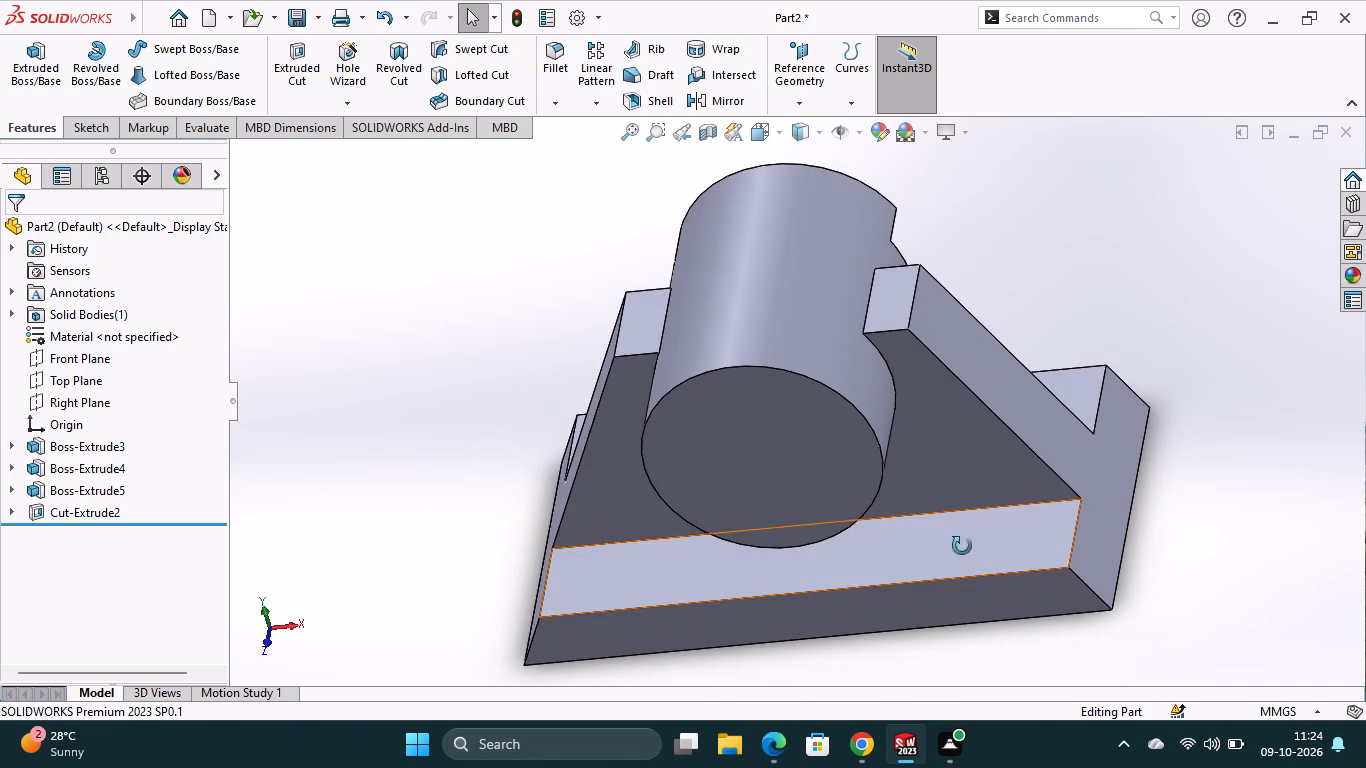
middle_click_drag(962, 546, 1137, 522)
middle_click_drag(613, 418, 555, 510)
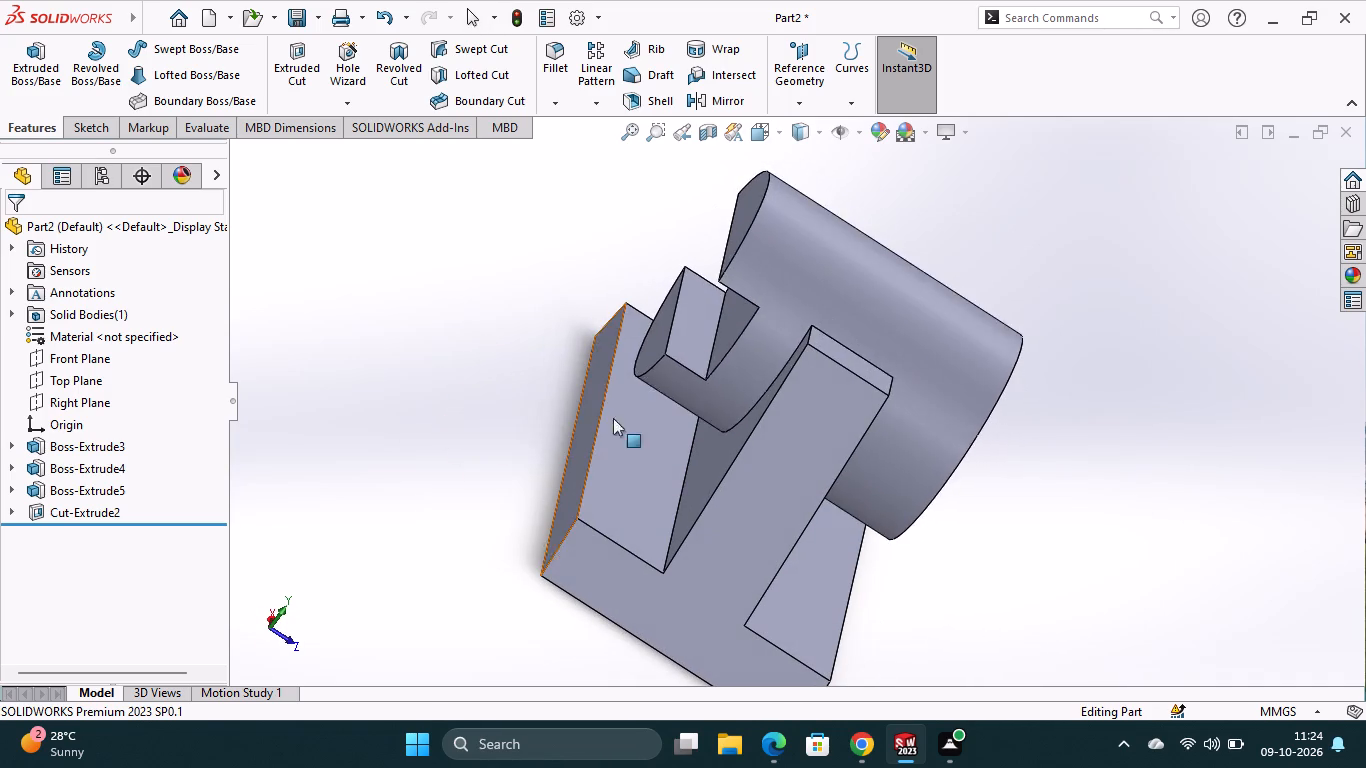
left_click(781, 133)
left_click(757, 216)
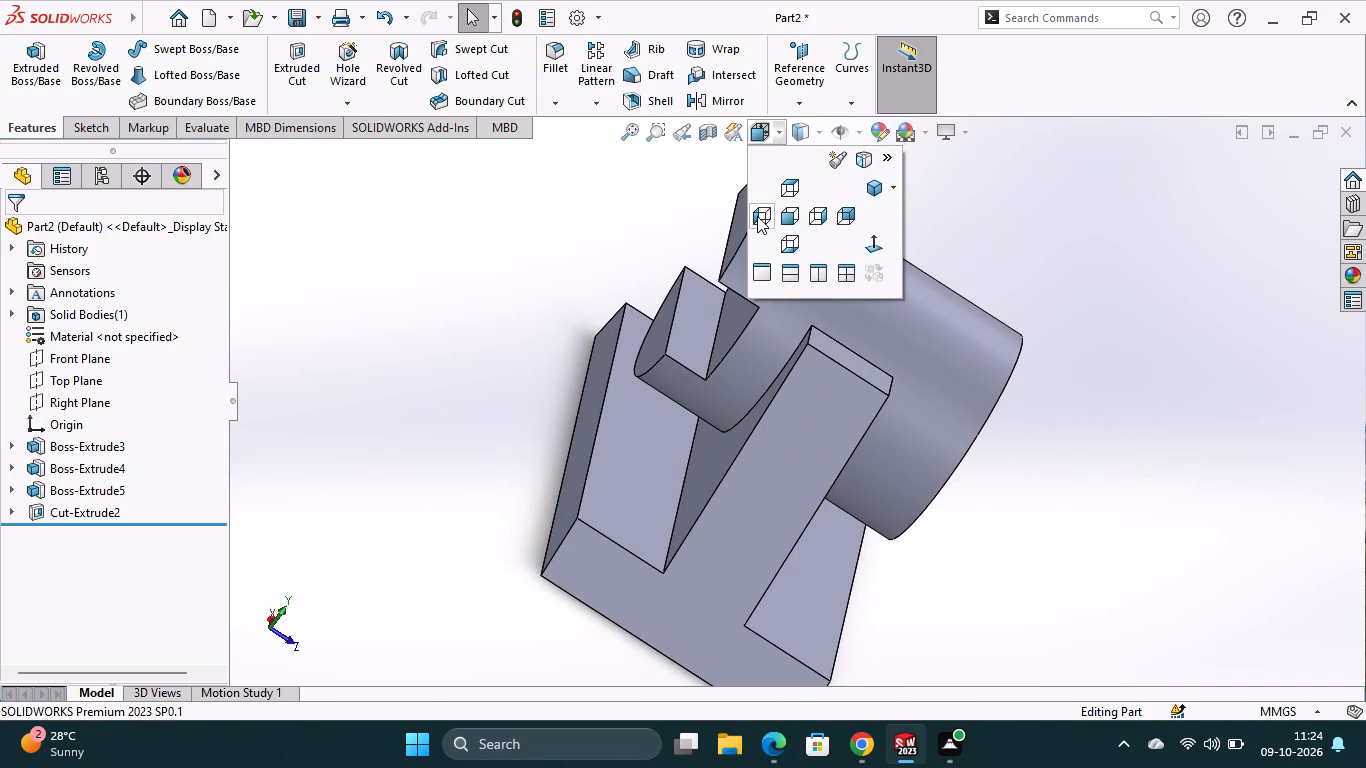
middle_click_drag(1041, 446, 1093, 452)
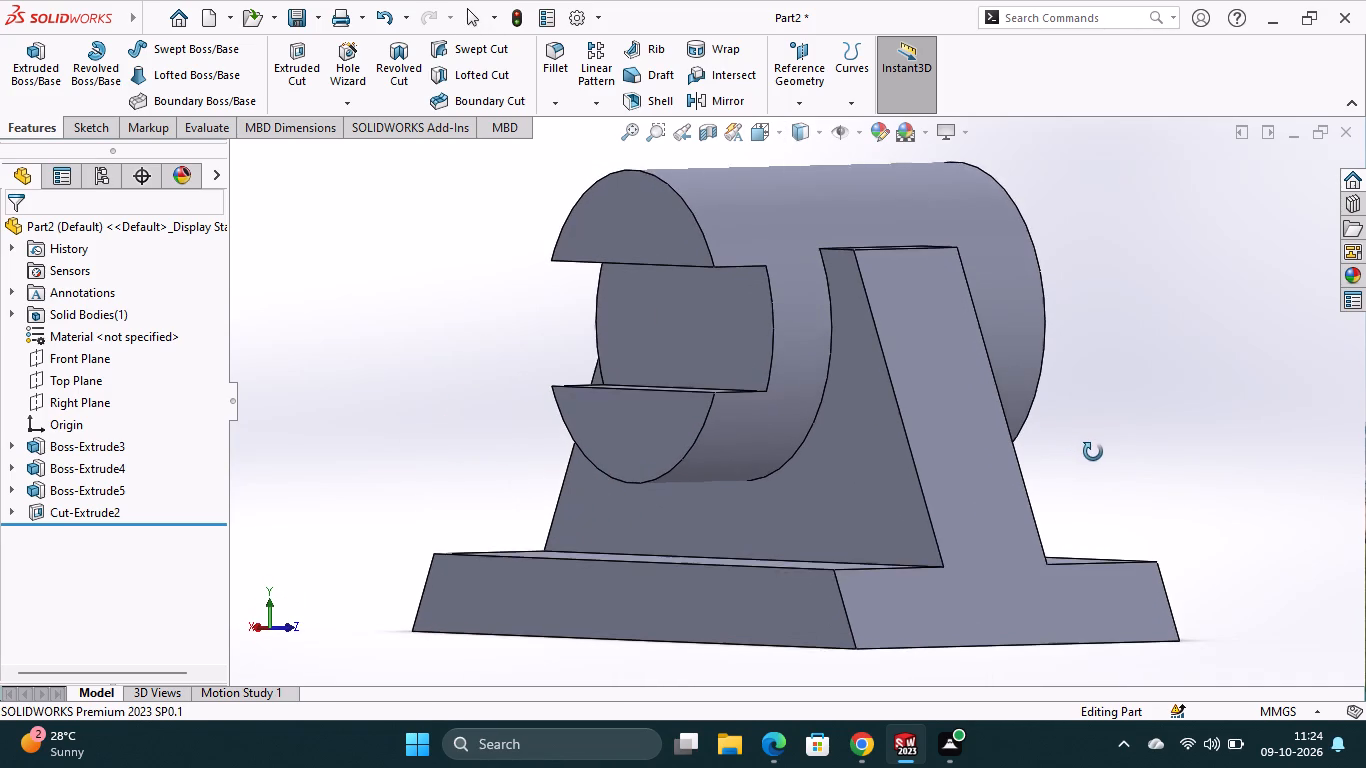
middle_click_drag(1093, 452, 1108, 441)
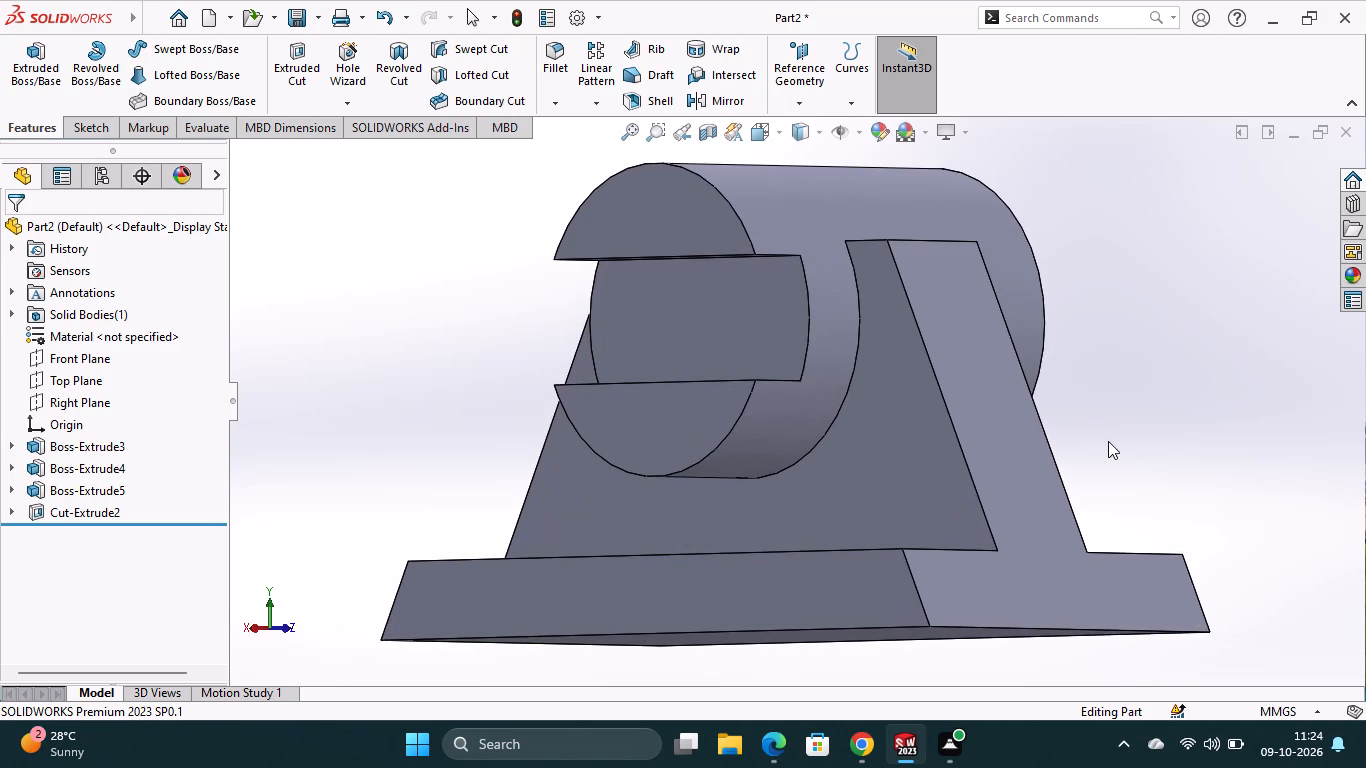
middle_click_drag(1112, 433, 1165, 433)
scroll(1172, 436, "up", 1)
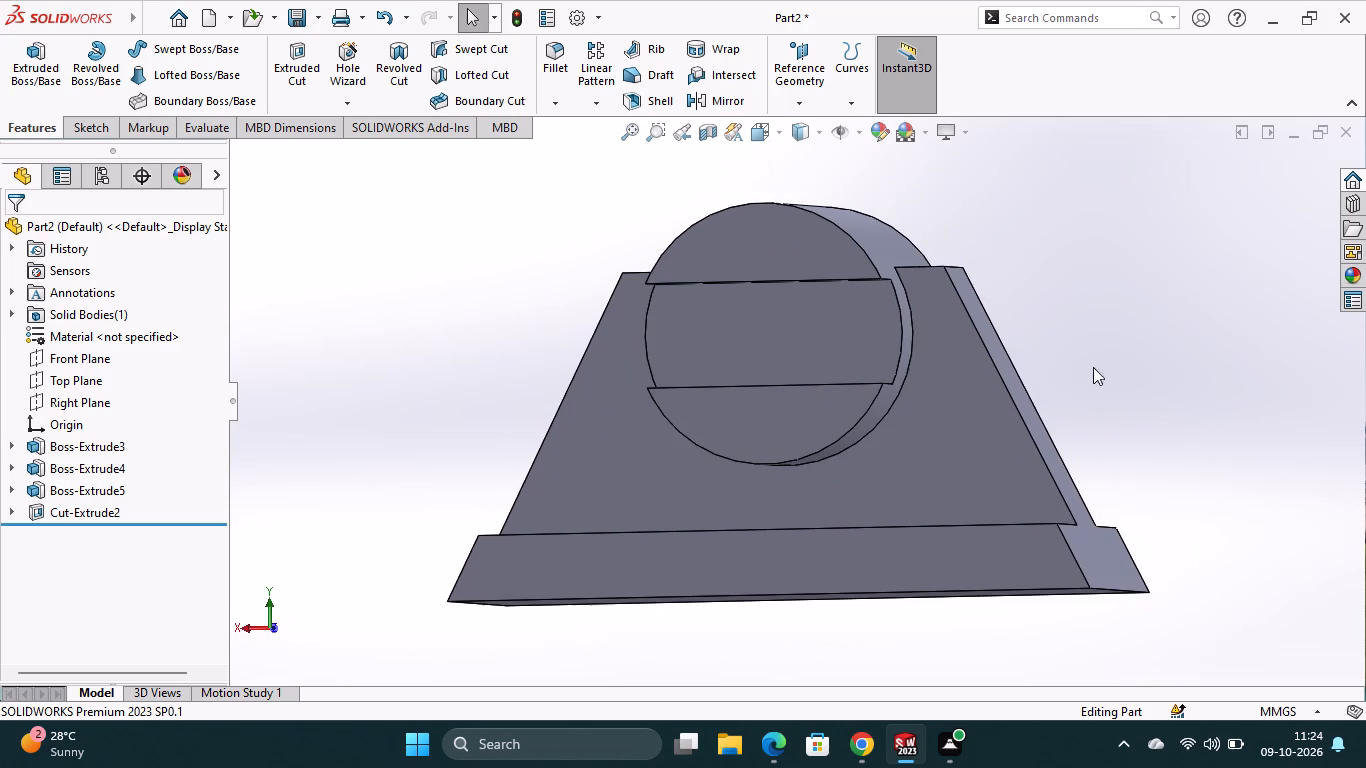
Check the part again in the front, left, top and back views, and examine the cylinder's rear slot from both sides.
left_click(778, 132)
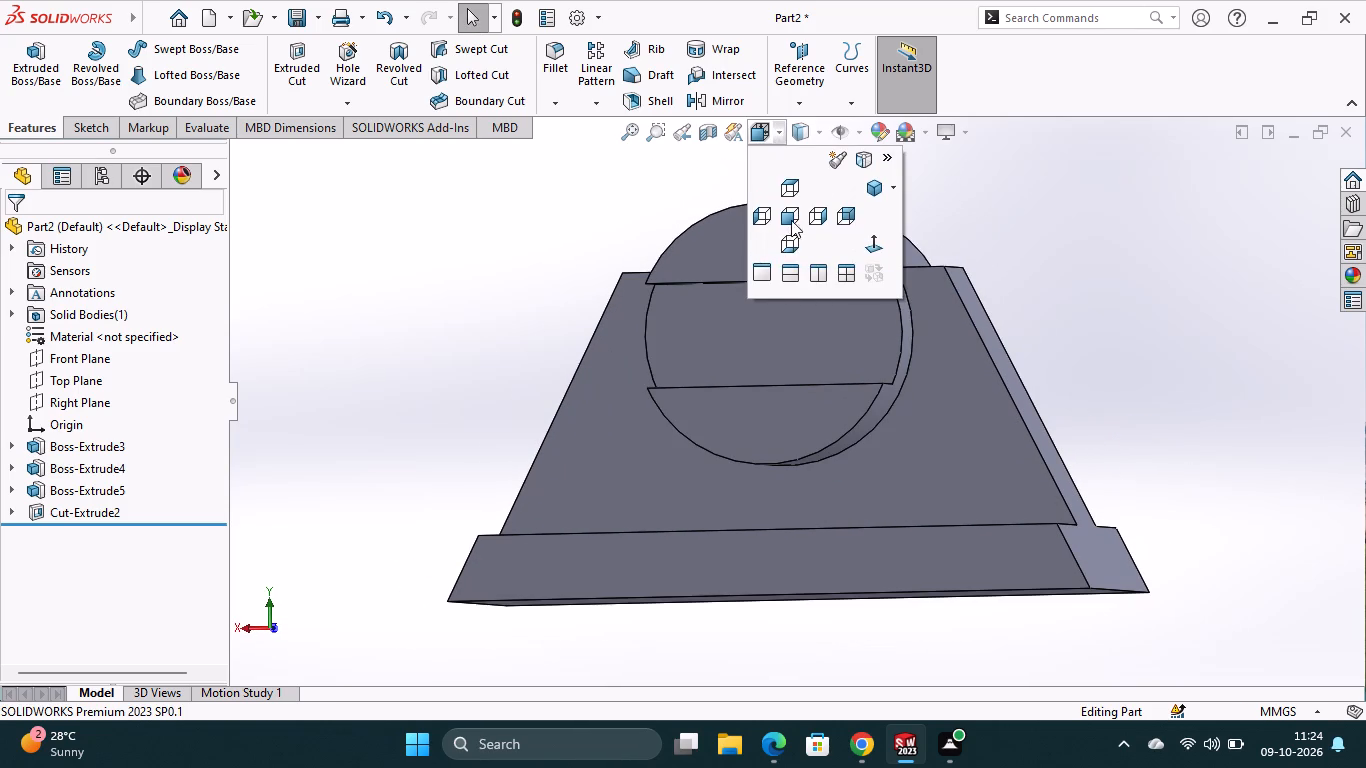
left_click(788, 215)
left_click(780, 129)
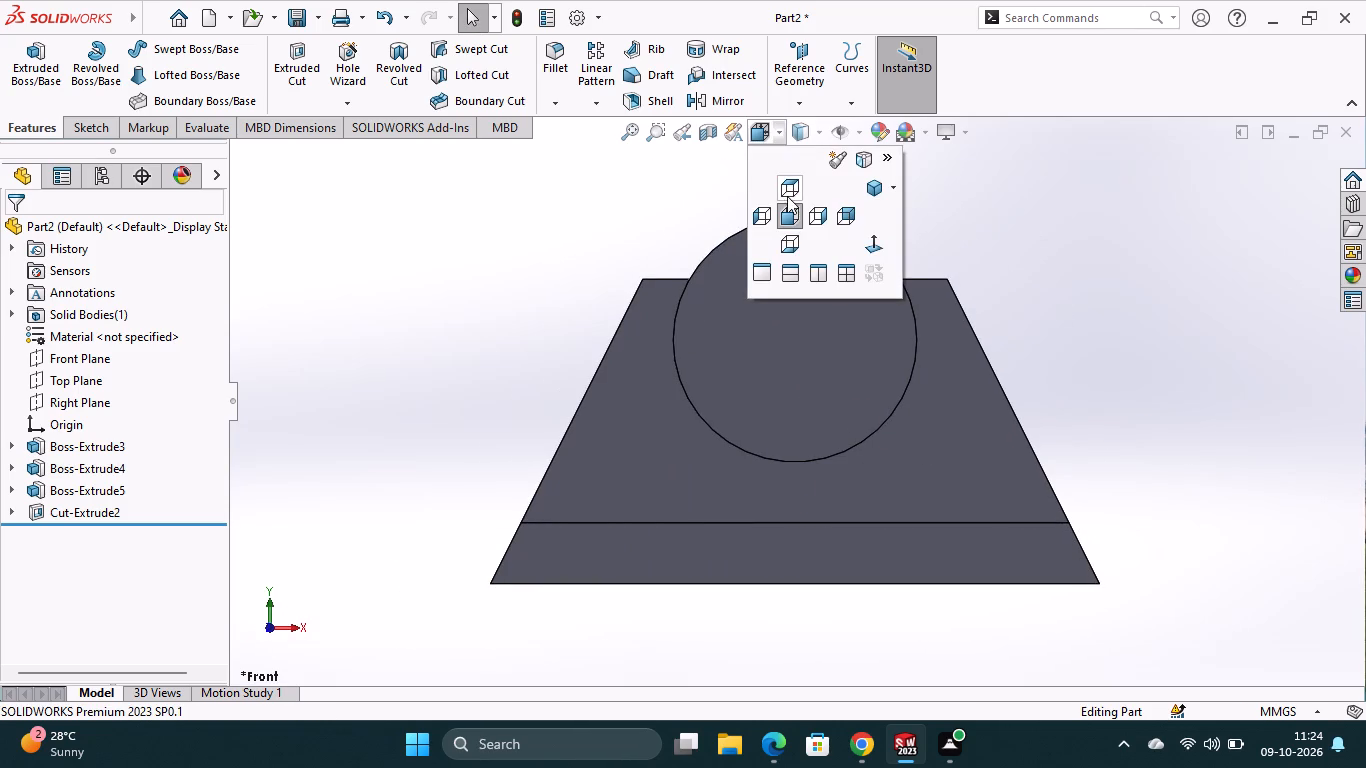
left_click(764, 215)
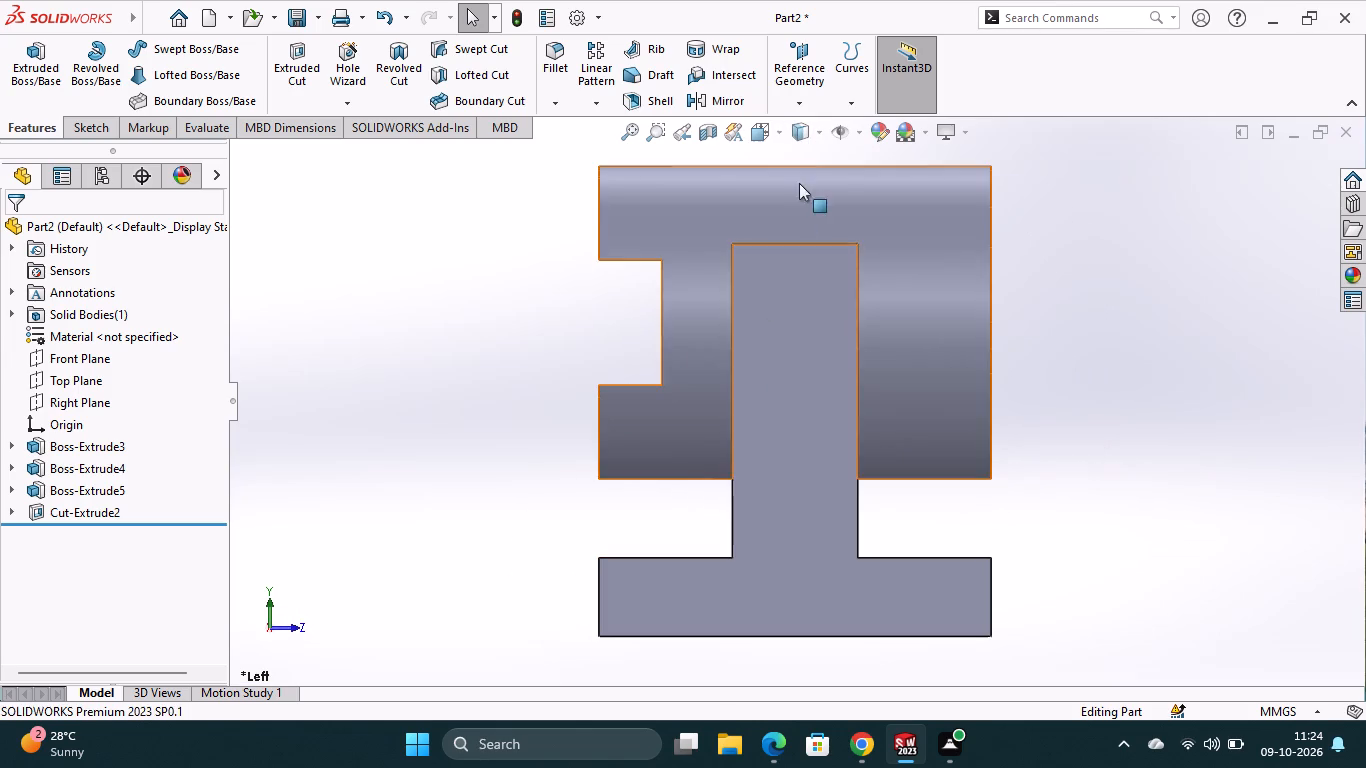
left_click(779, 135)
left_click(796, 213)
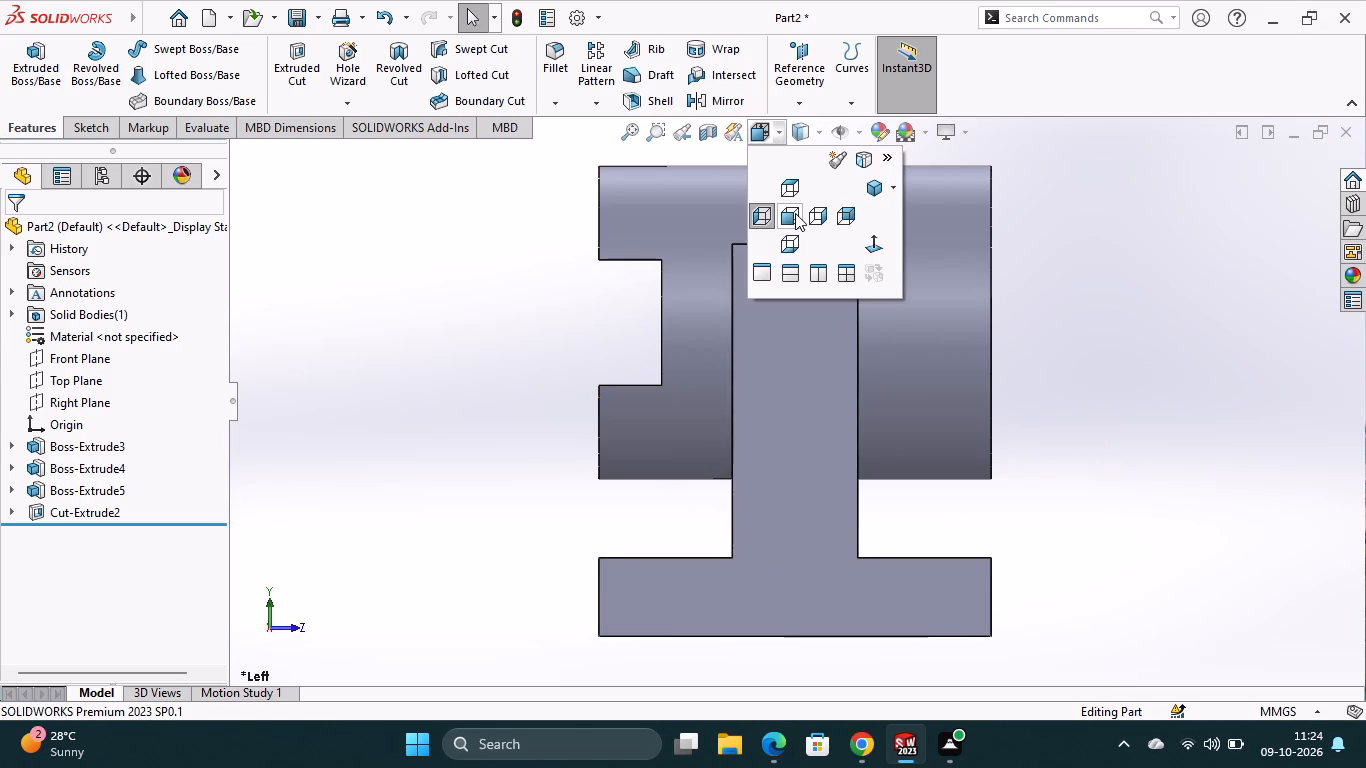
left_click(776, 138)
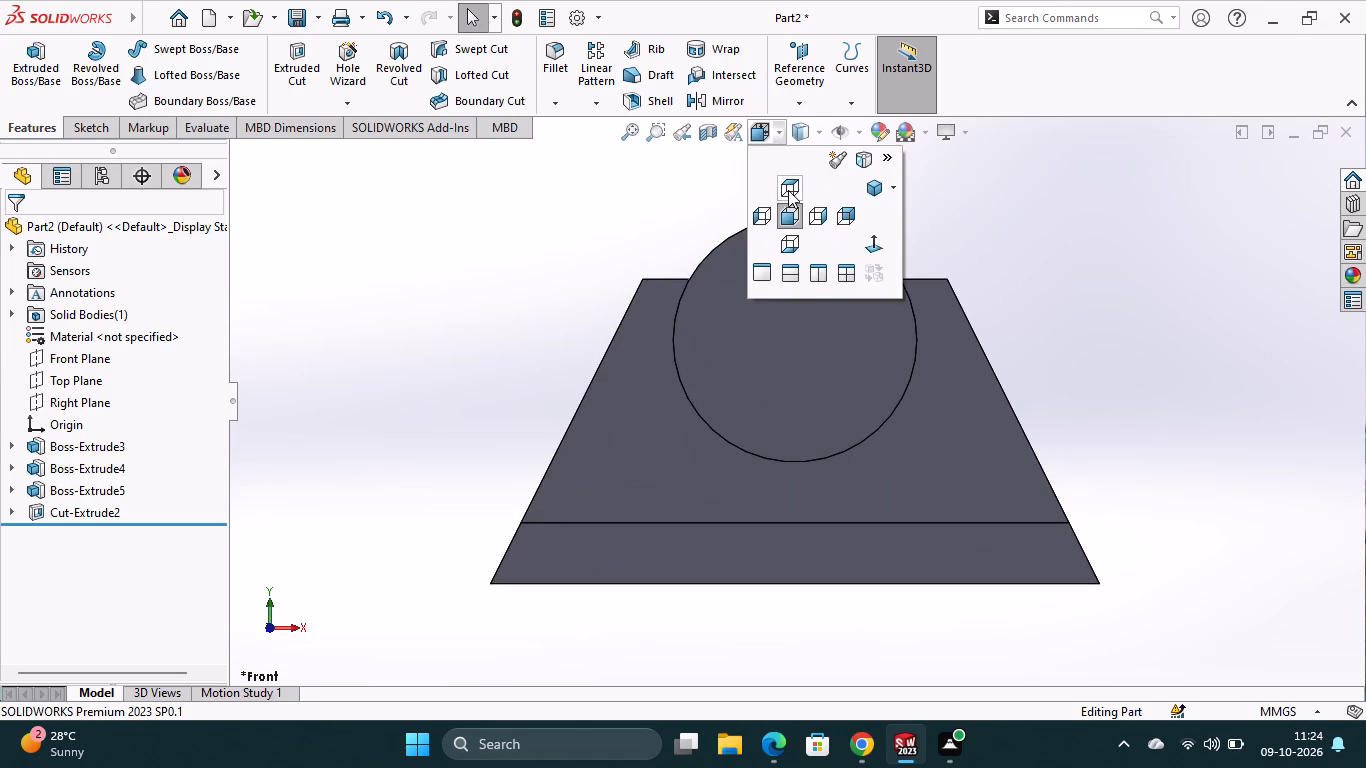
left_click(788, 190)
left_click(781, 138)
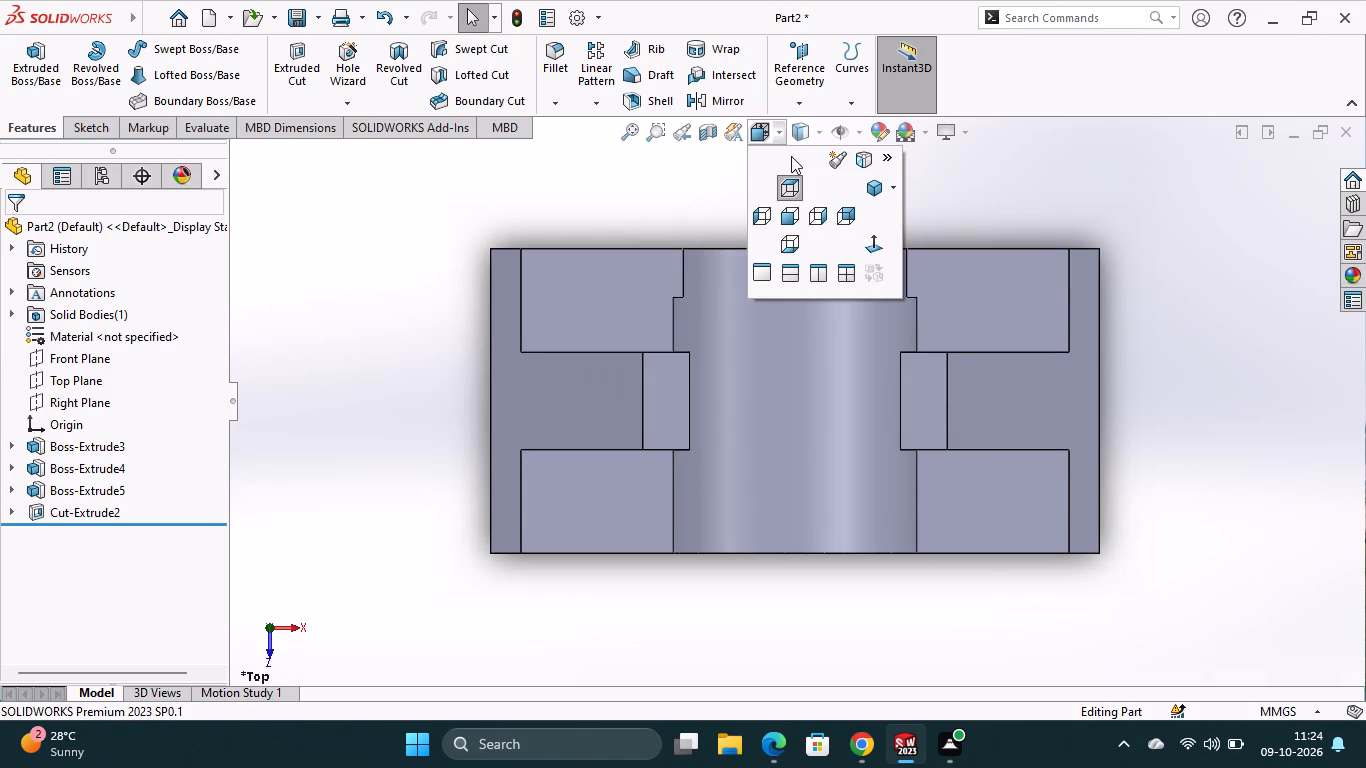
left_click(839, 216)
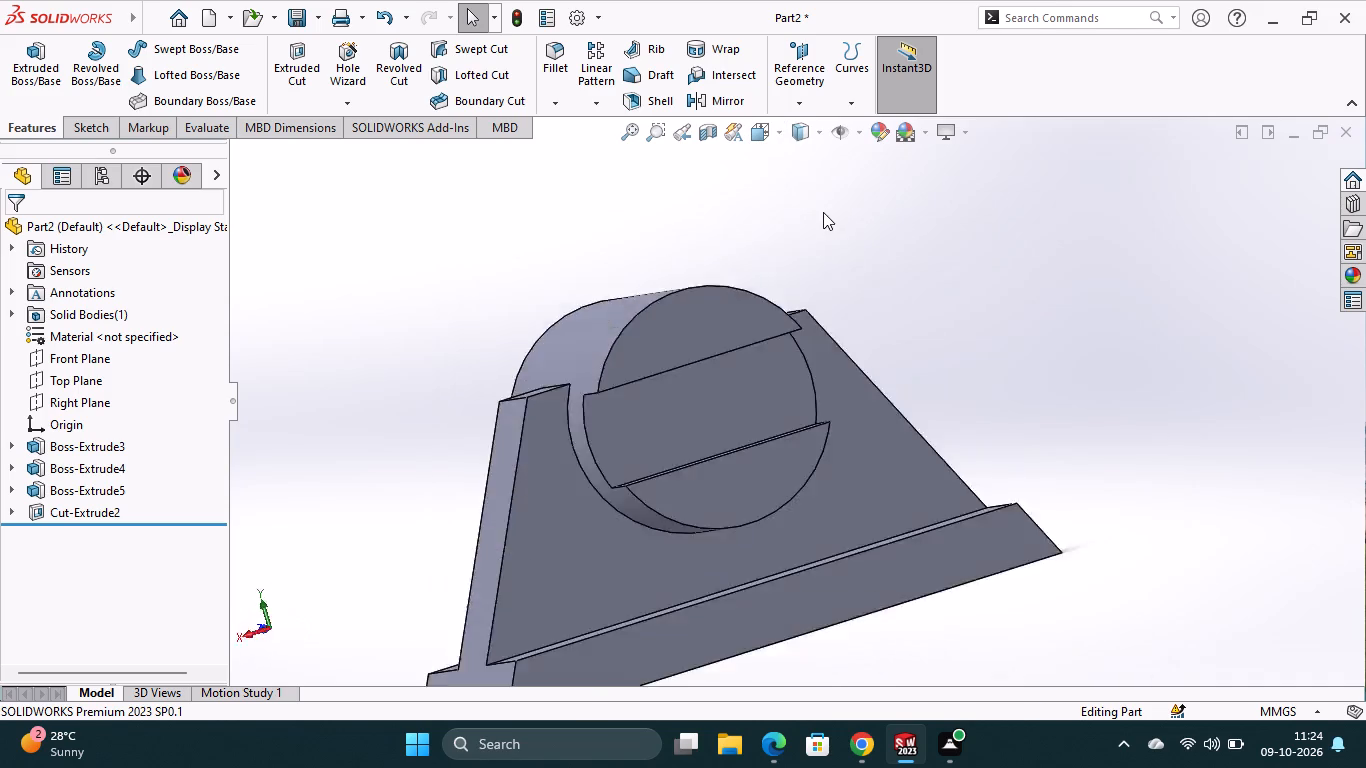
middle_click_drag(1076, 367, 1049, 375)
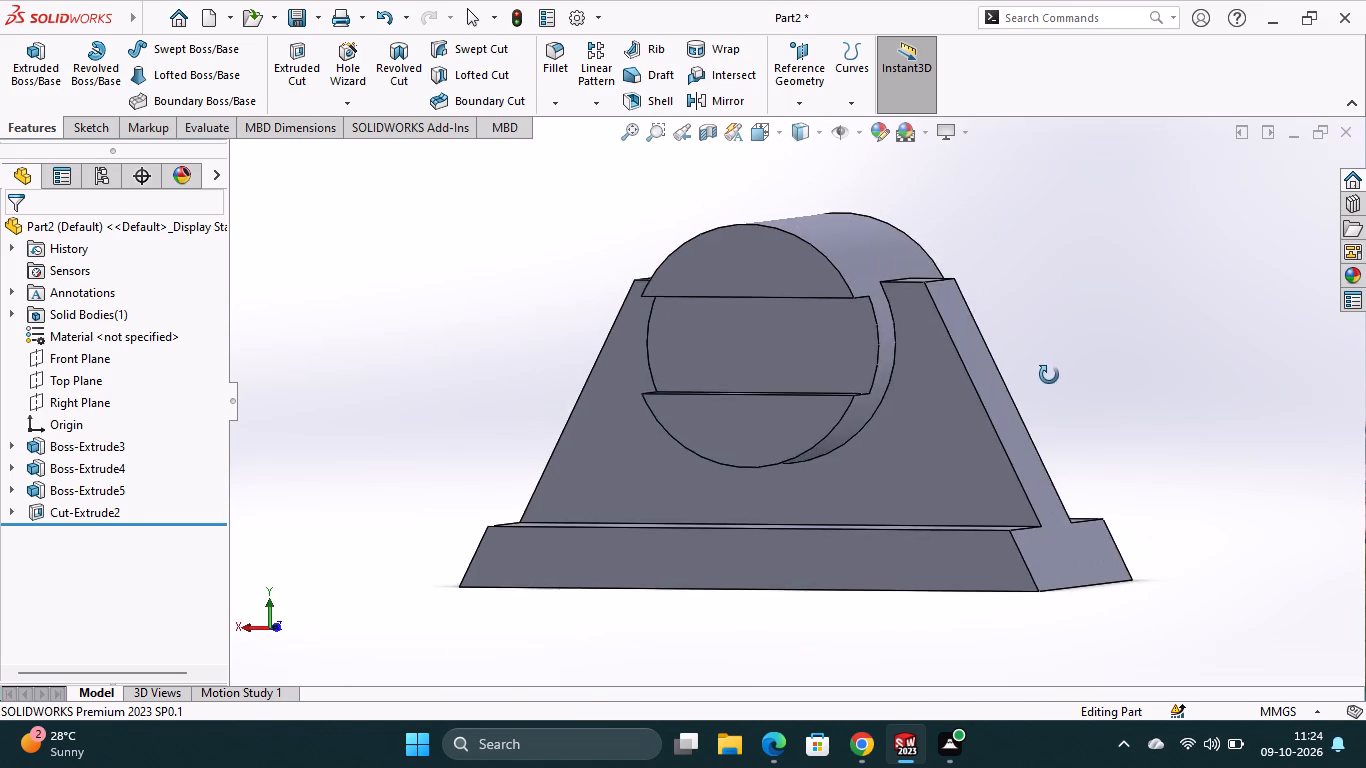
middle_click_drag(1049, 375, 998, 368)
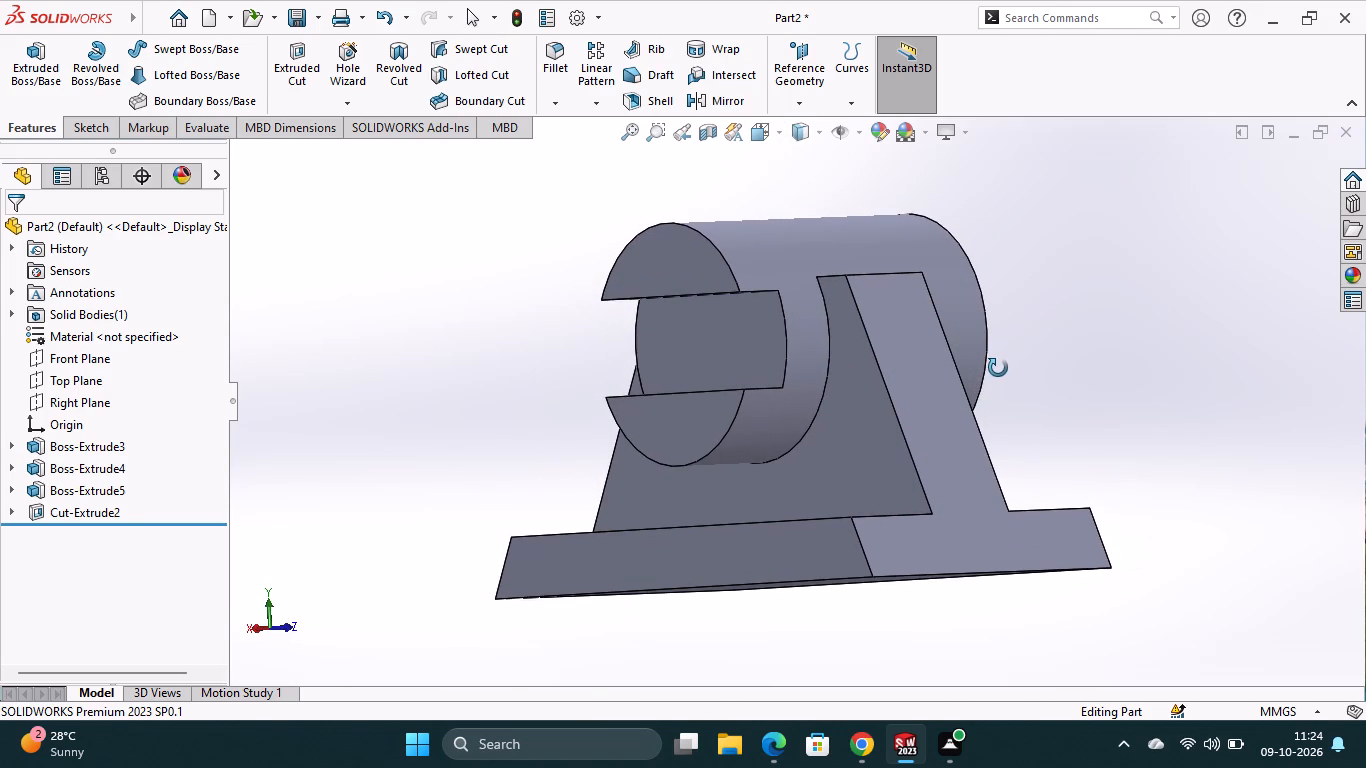
middle_click_drag(998, 368, 1125, 374)
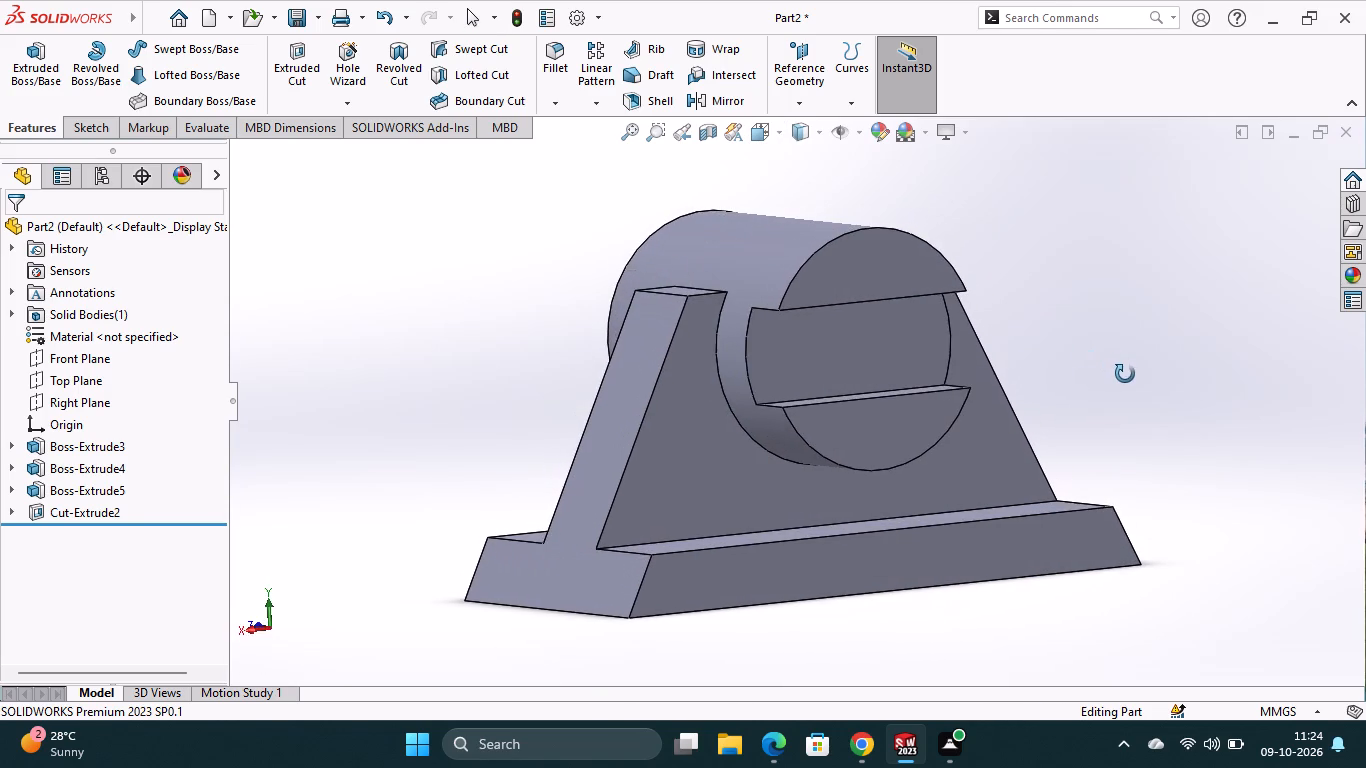
middle_click_drag(1125, 374, 1146, 370)
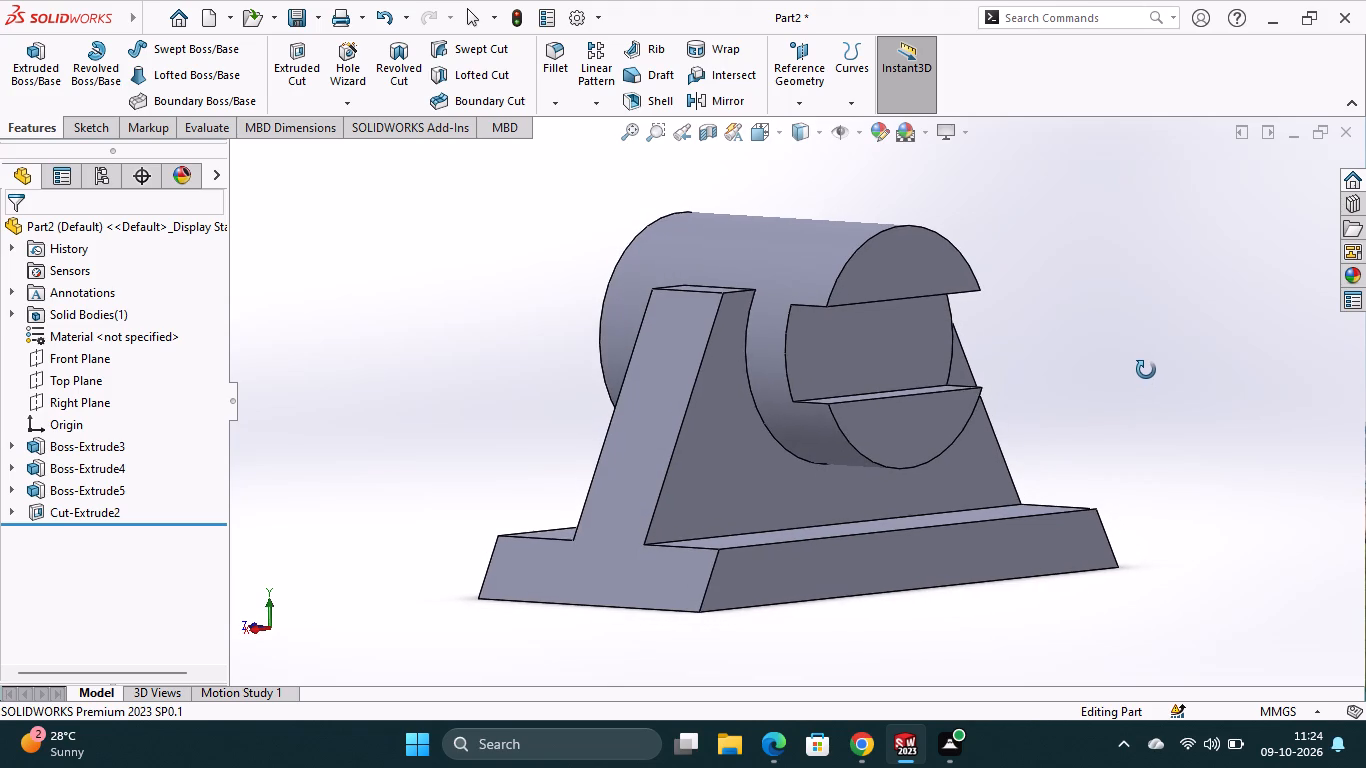
middle_click_drag(1146, 370, 1143, 360)
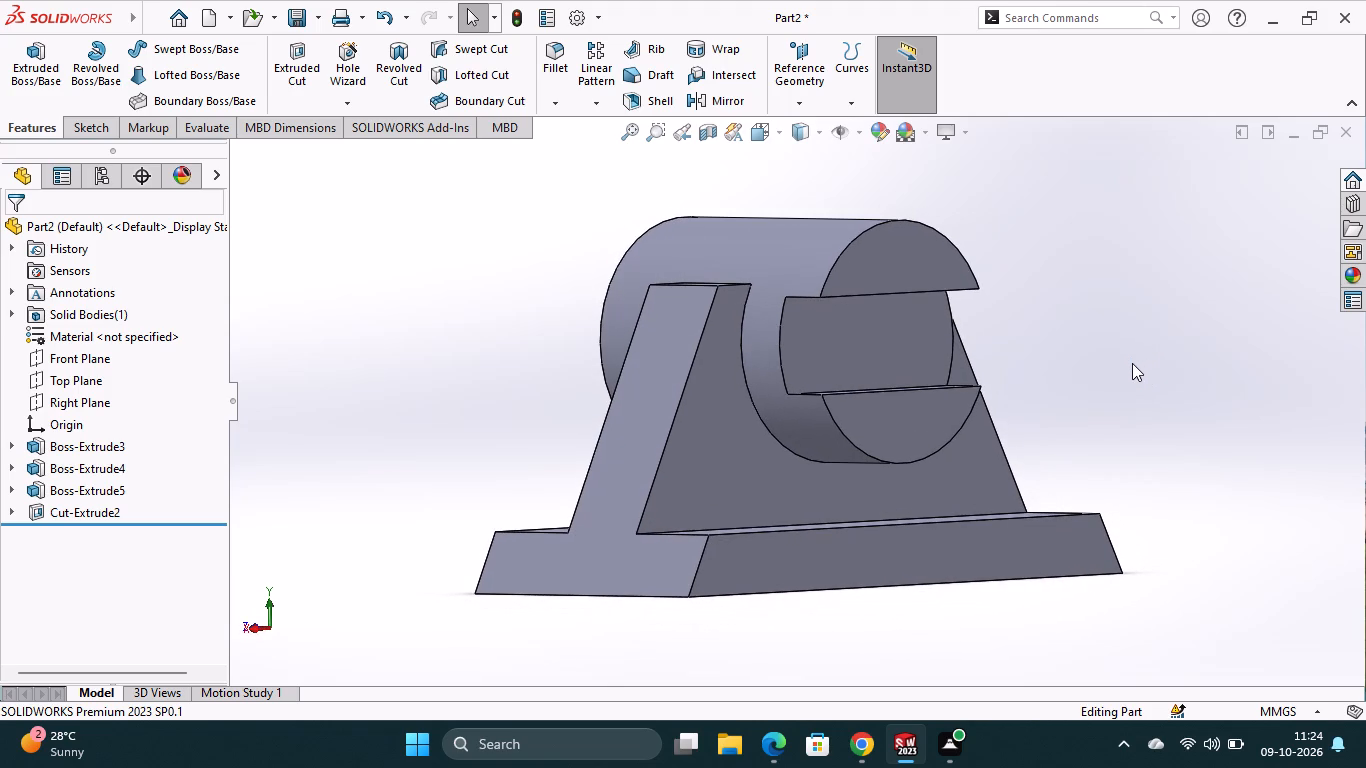
Save the part in the fuji folder under the name PART 25 as a SOLIDWORKS part.
key("ctrl+s")
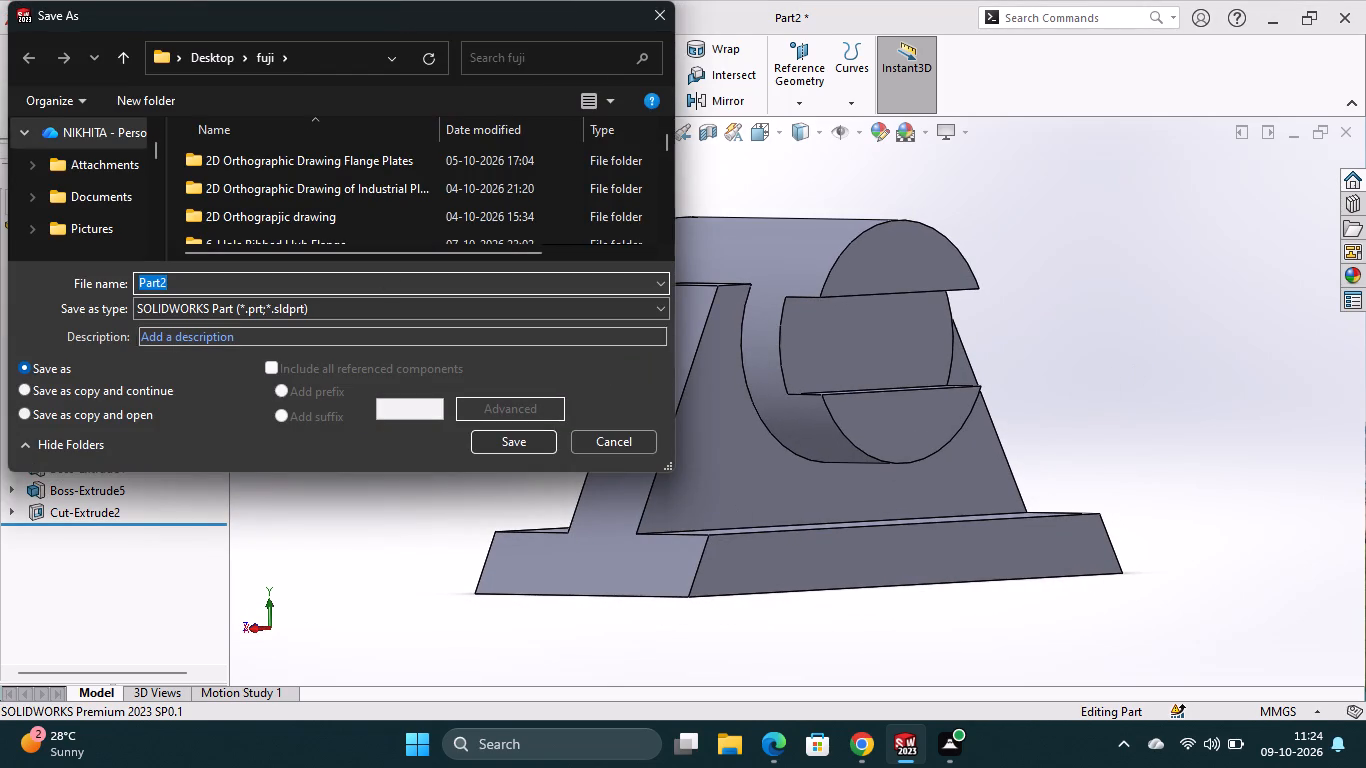
scroll(123, 188, "down", 8)
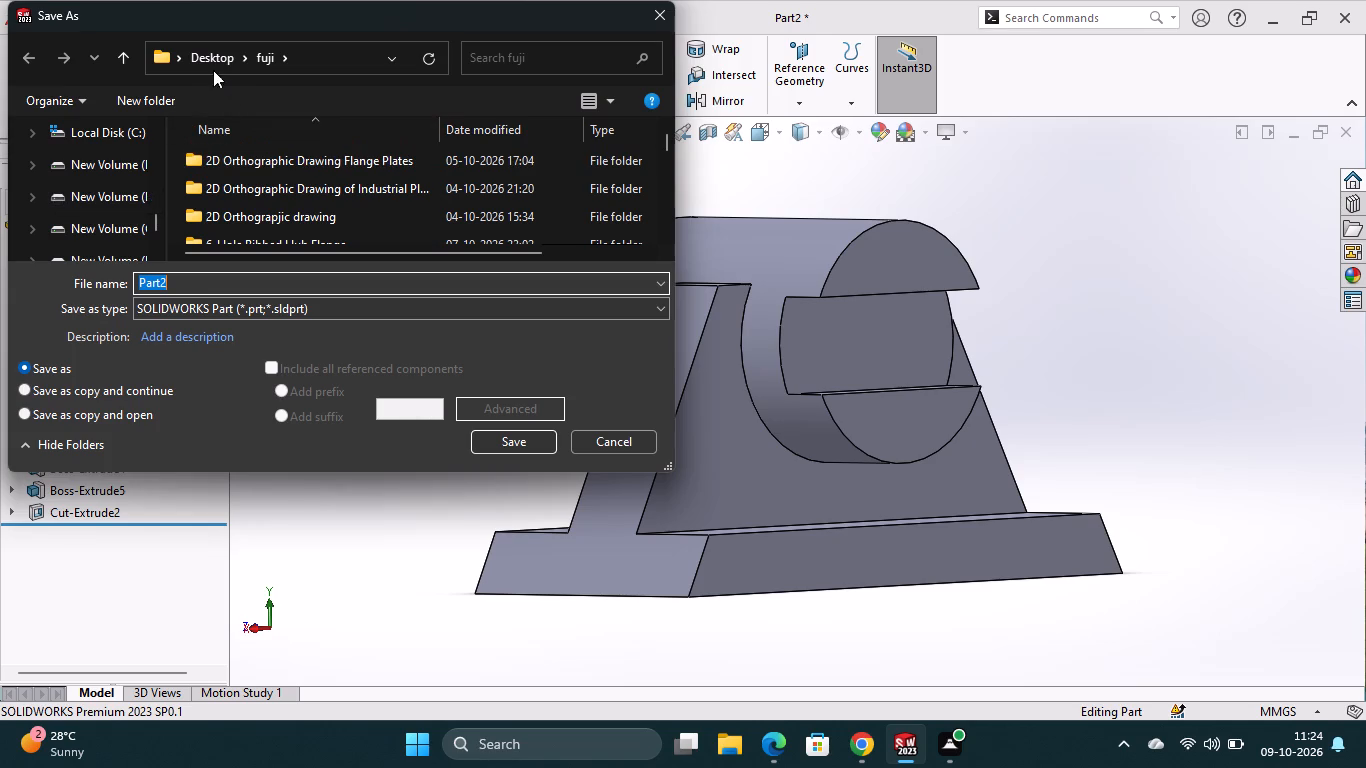
scroll(71, 152, "down", 8)
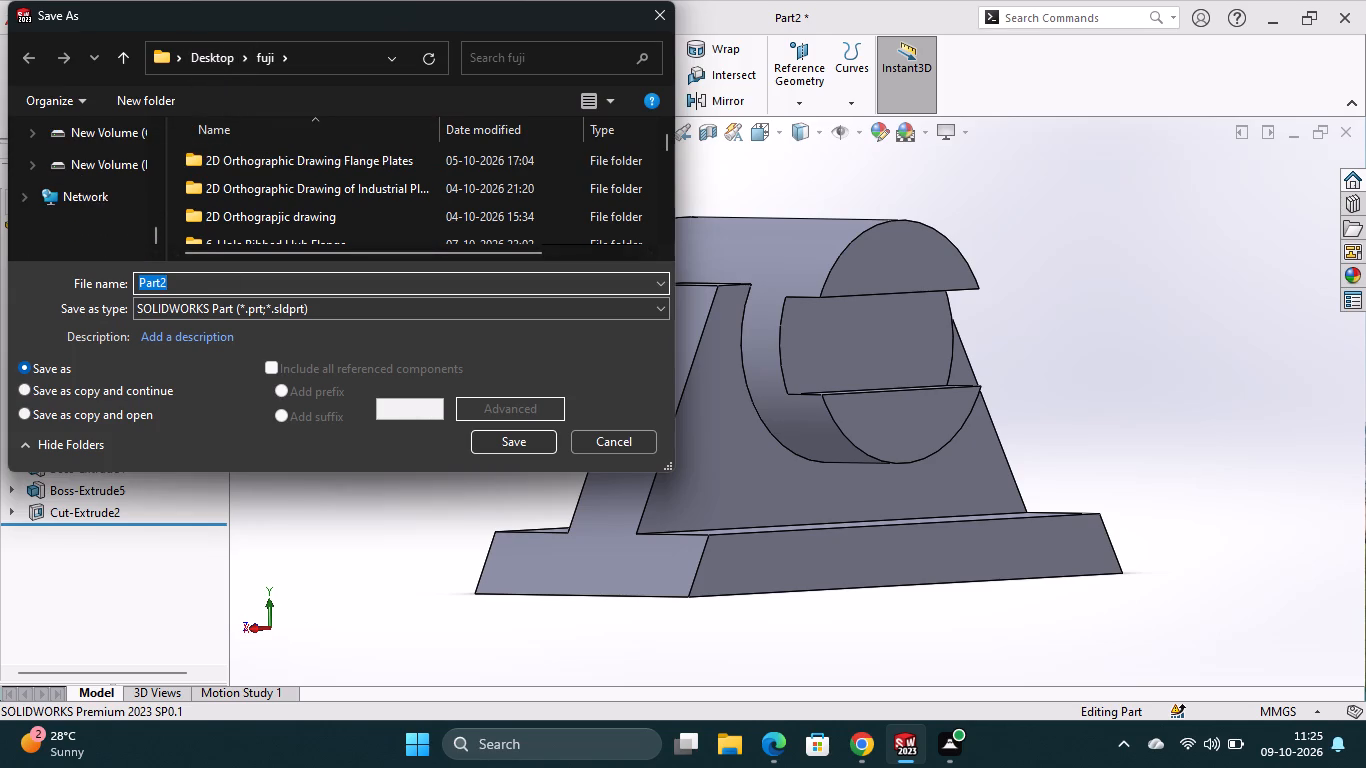
key("p")
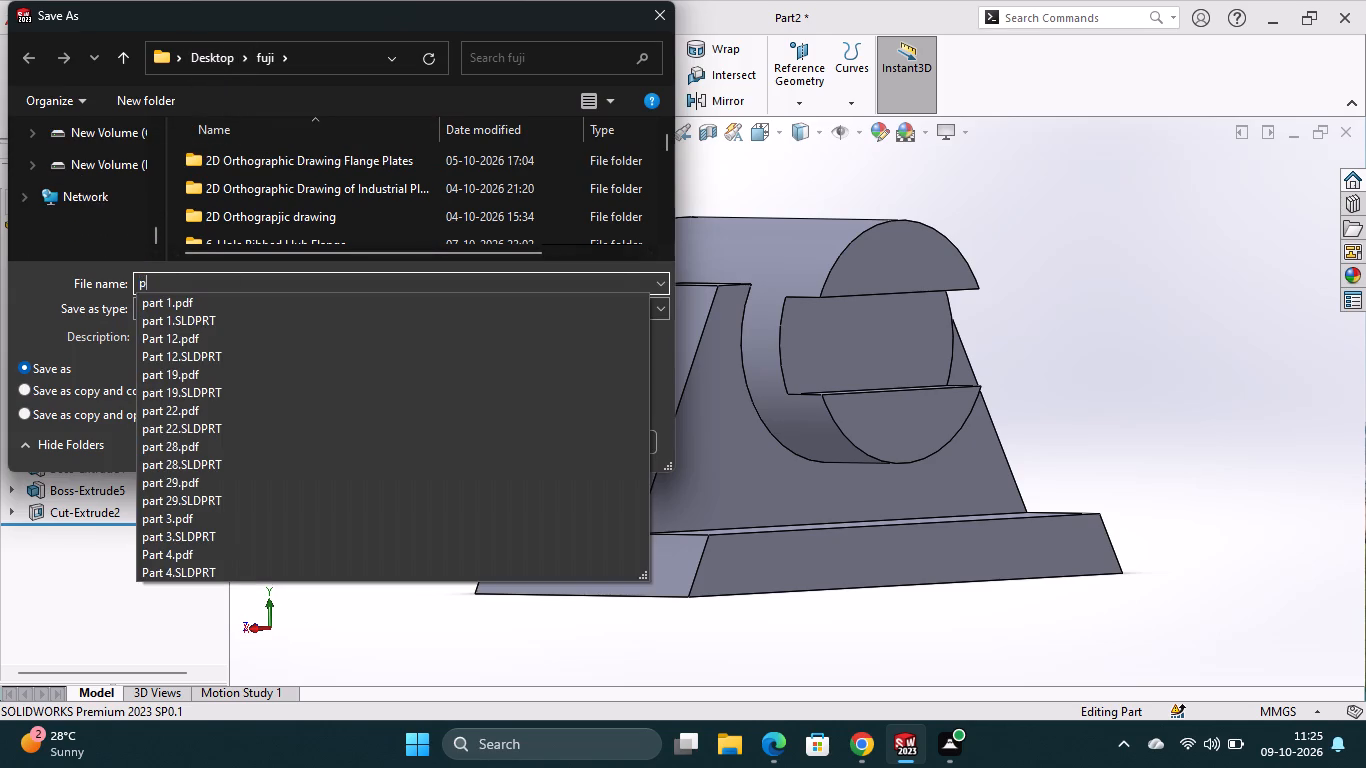
key("BackSpace")
type("PART")
key("space")
type("25")
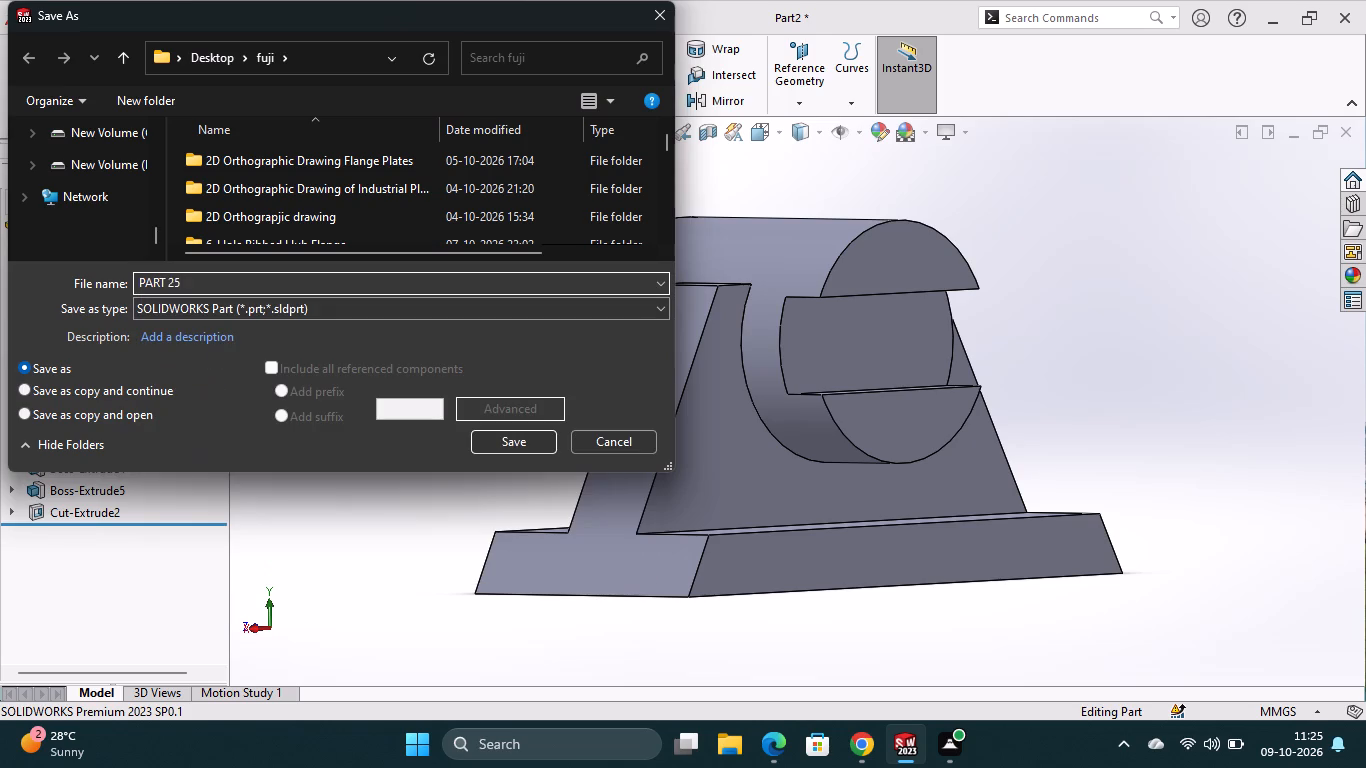
key("Return")
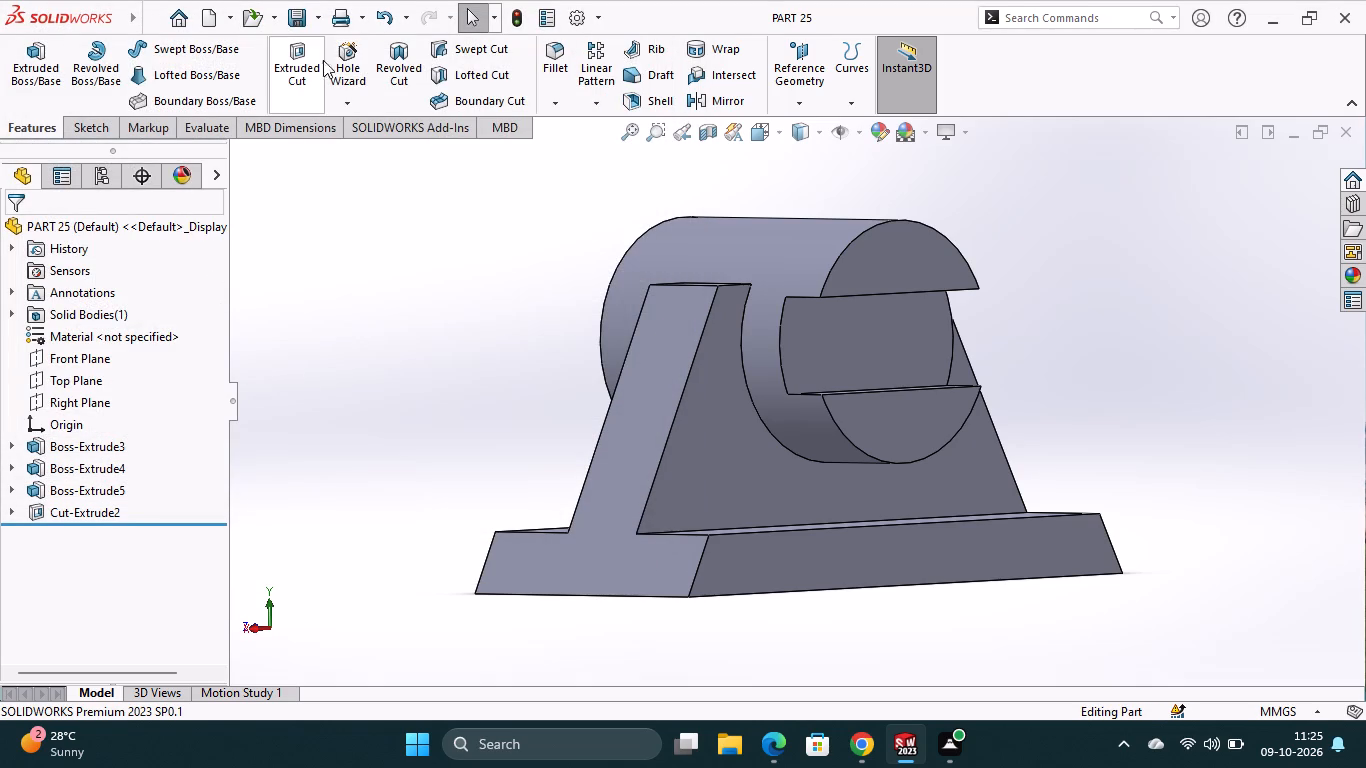
Save a PDF copy of the part as PART 25 in the fuji folder.
left_click(317, 22)
left_click(319, 70)
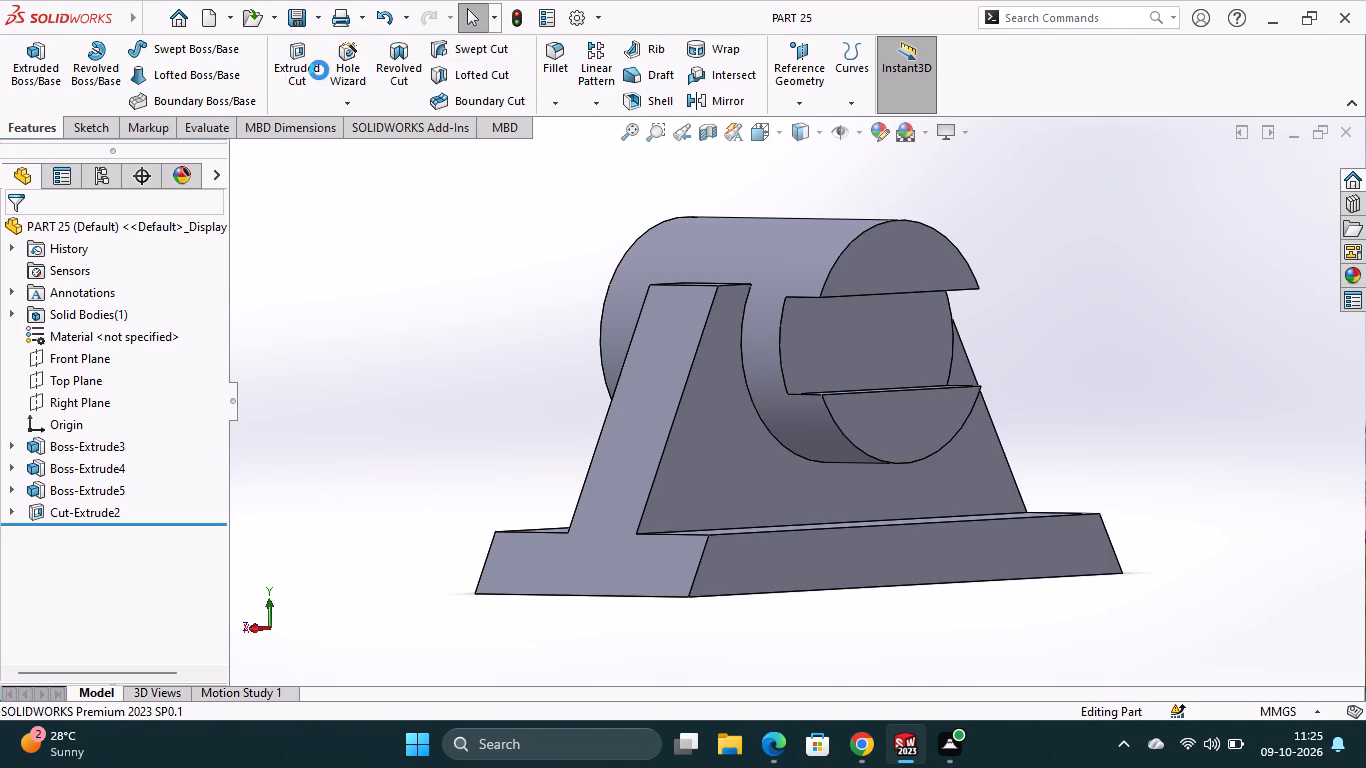
left_click(317, 308)
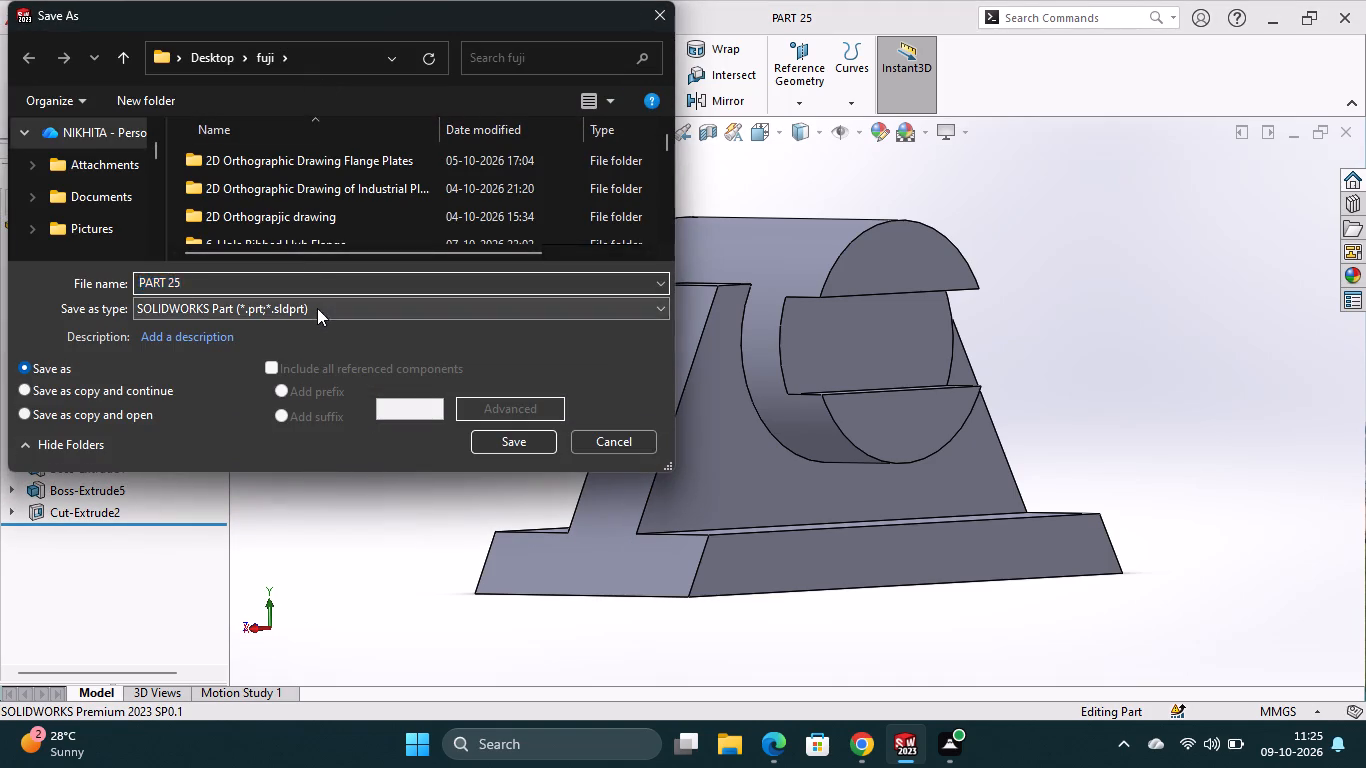
left_click(411, 117)
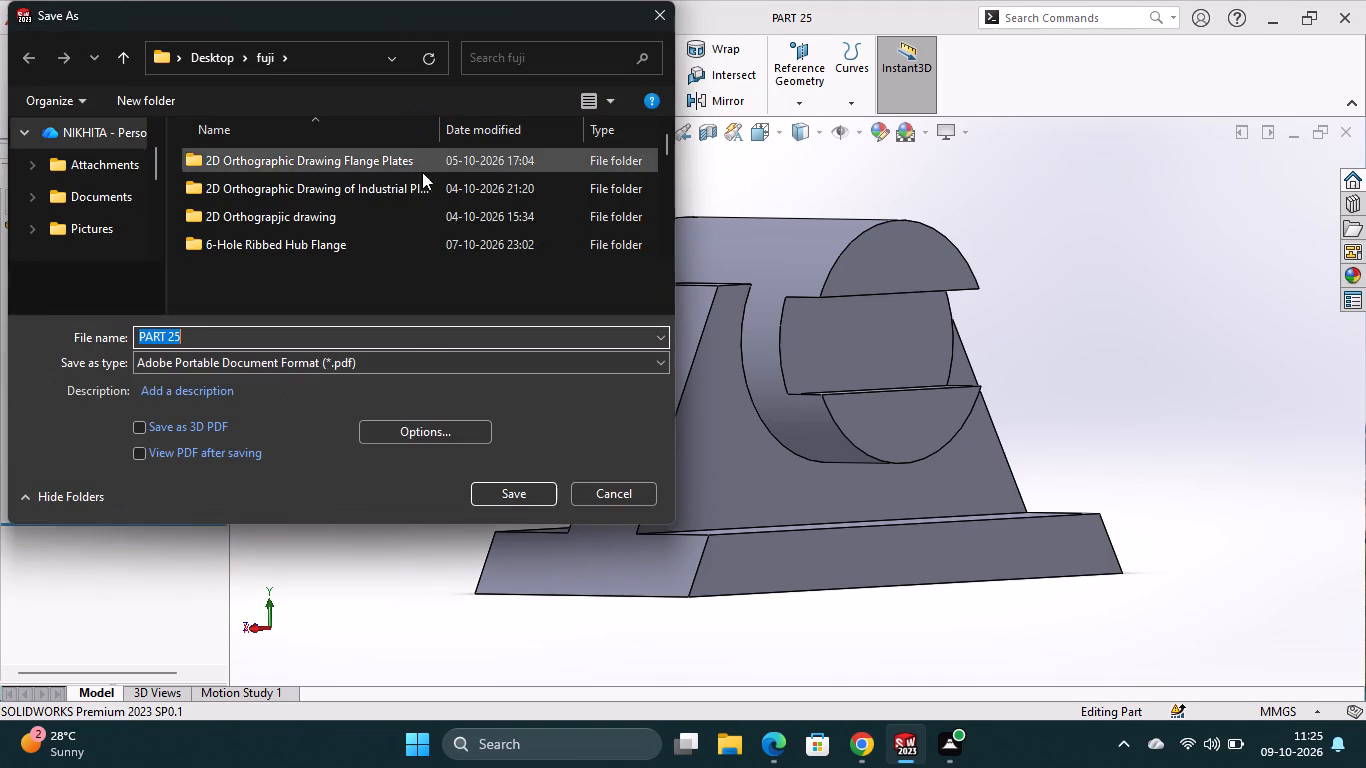
left_click(525, 495)
scroll(593, 315, "up", 1)
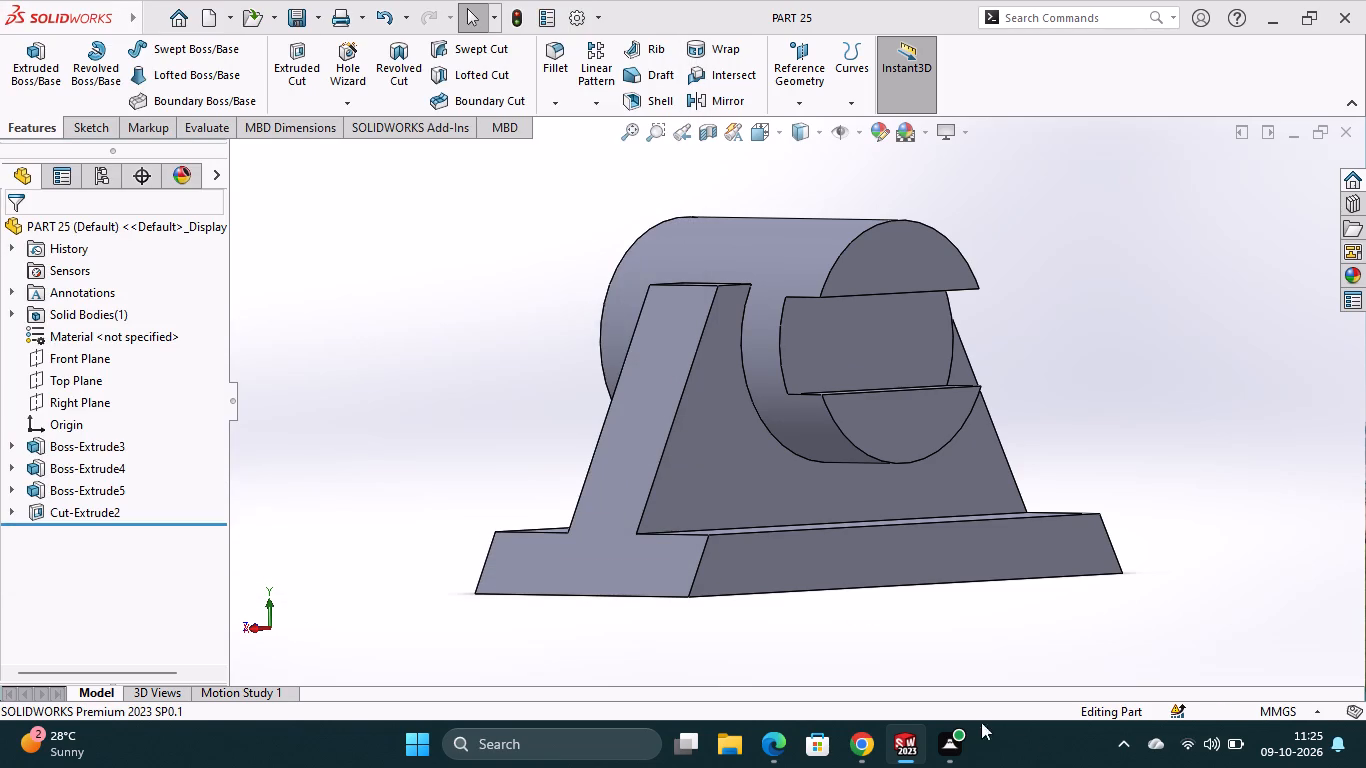